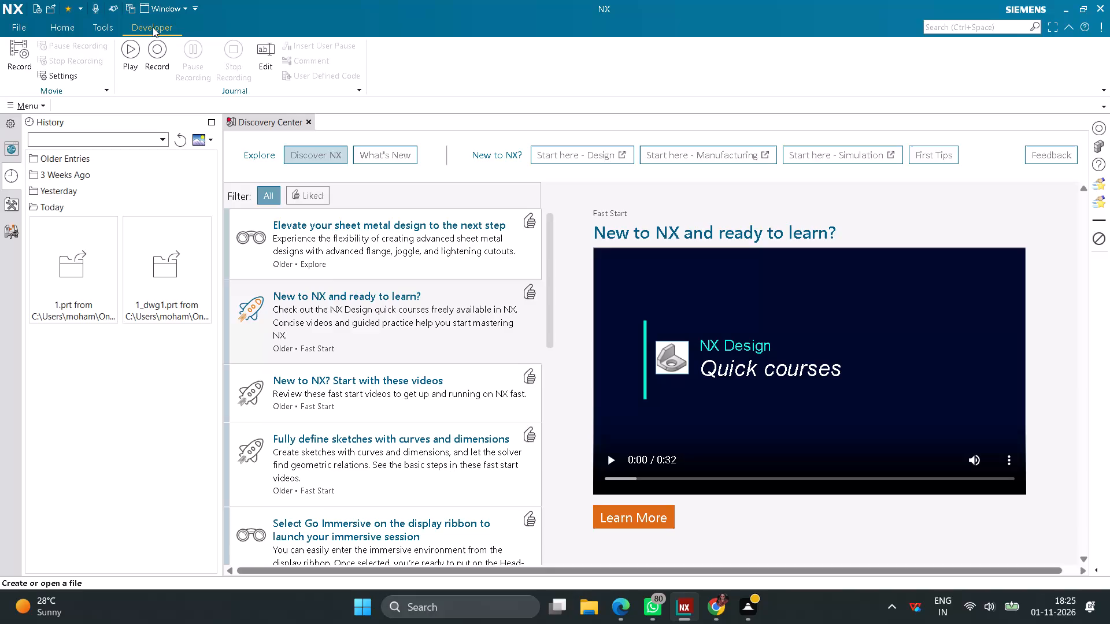
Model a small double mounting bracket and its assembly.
Start recording a C# journal named journal in the internship folder on the Desktop.
click(157, 53)
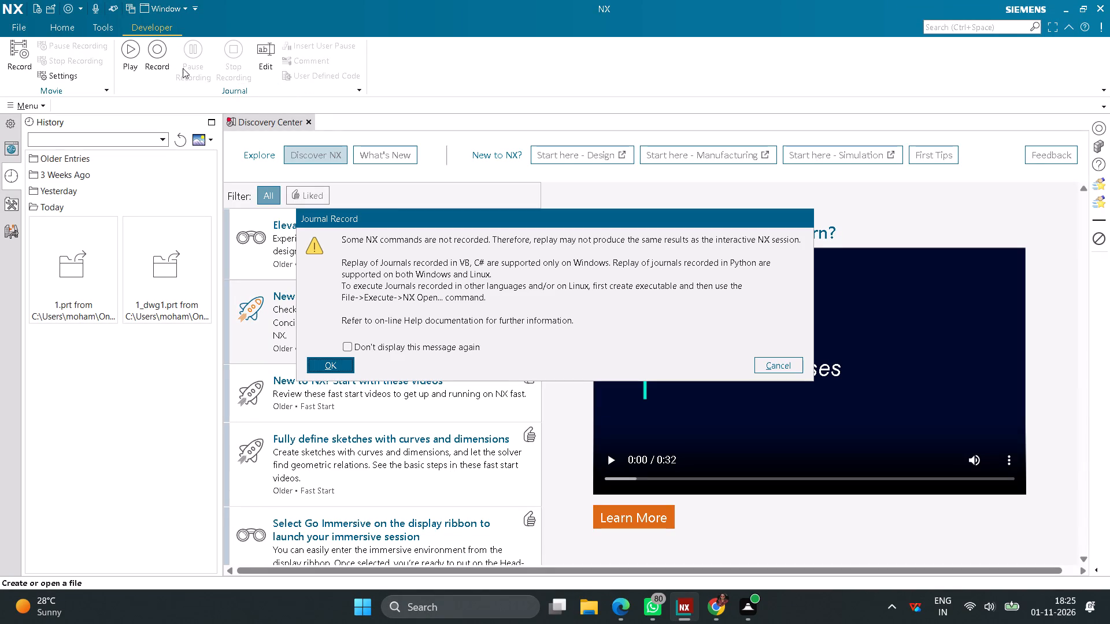
click(339, 357)
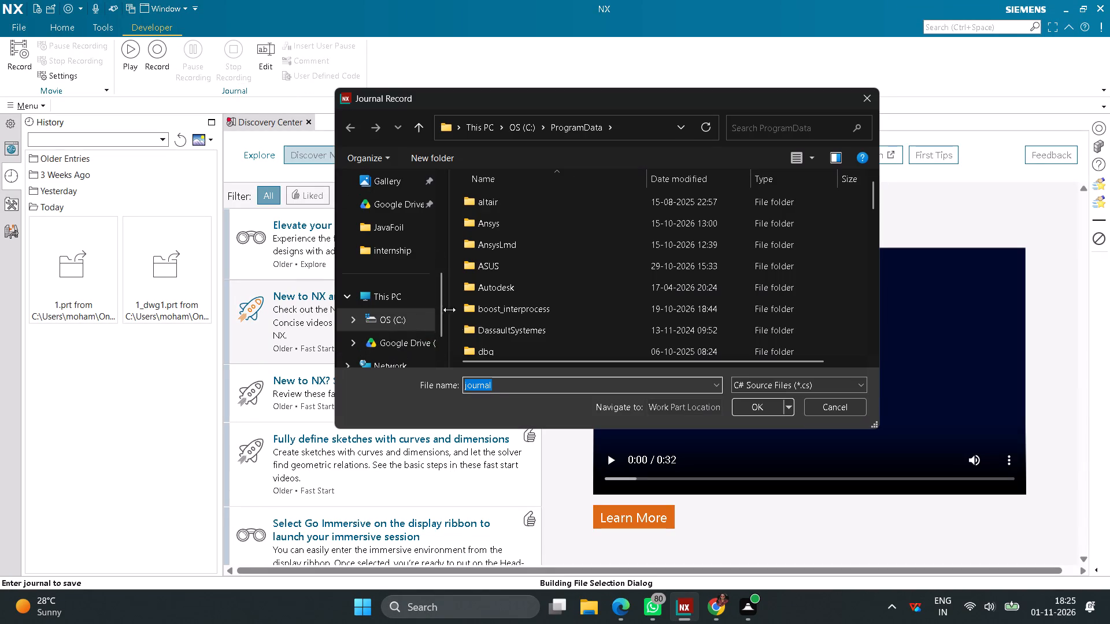
scroll(428, 244, up, 4)
double_click(378, 300)
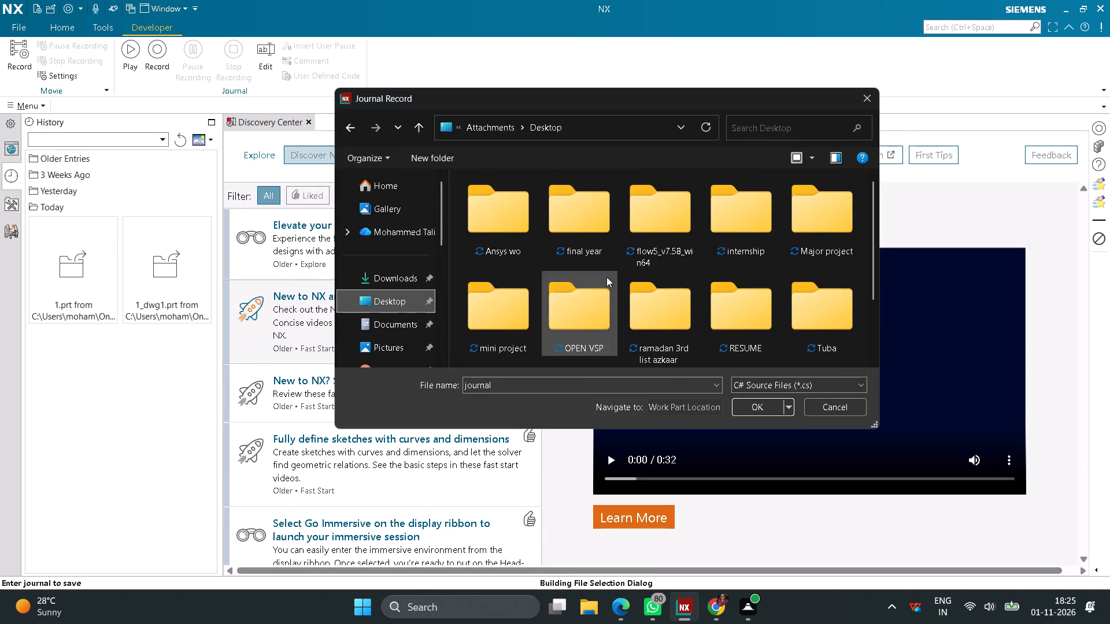
double_click(747, 205)
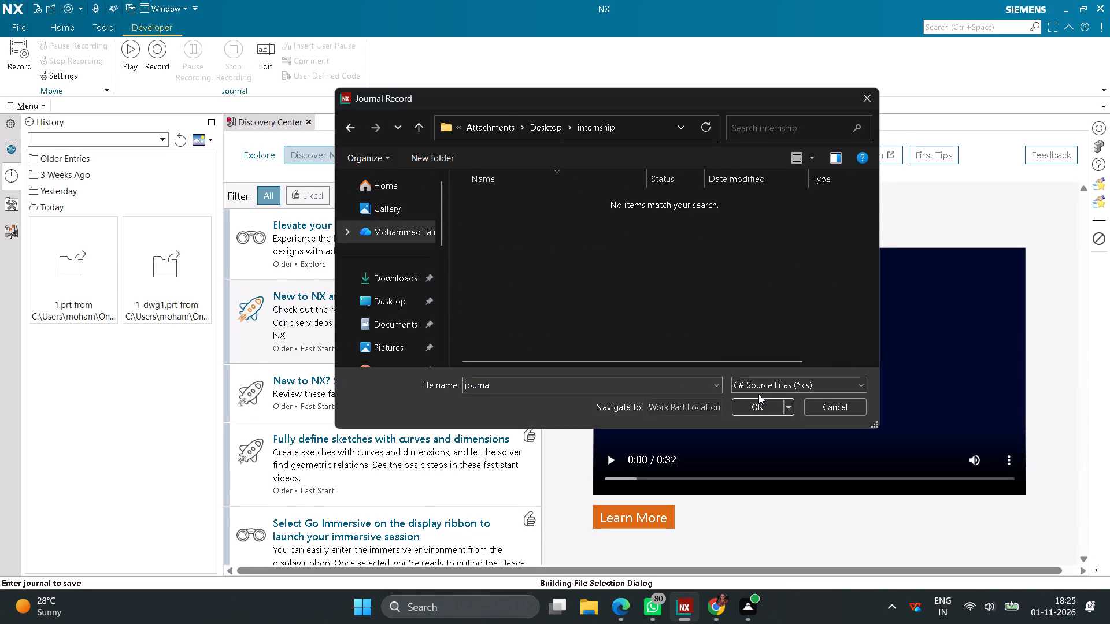
click(754, 401)
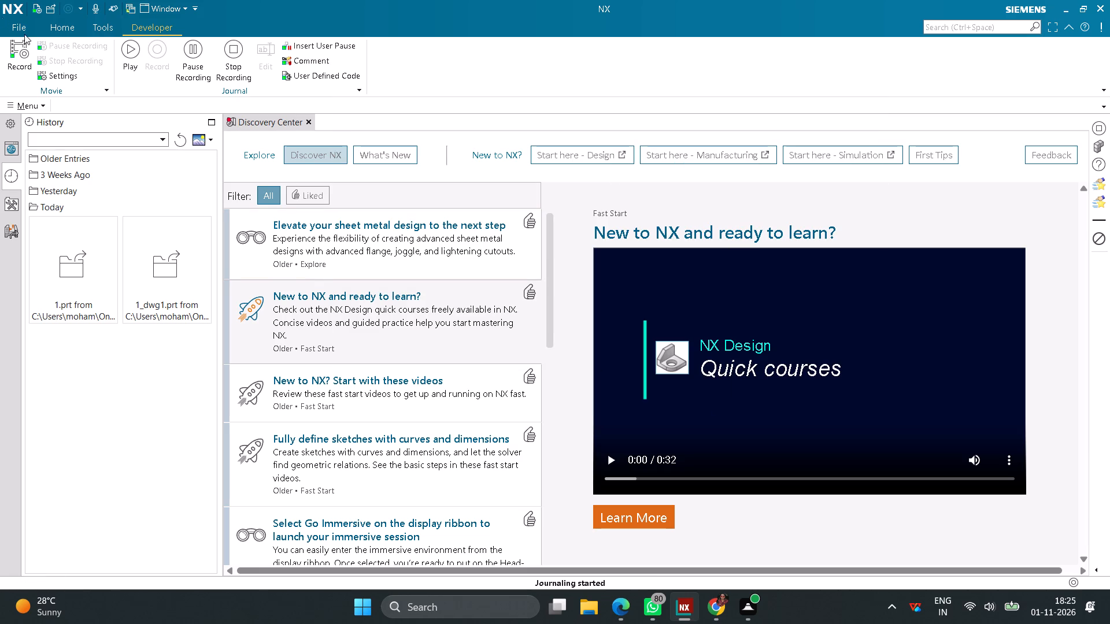
Create a new part from the Model template in millimetres, named 1, in the Desktop's internship folder.
click(22, 27)
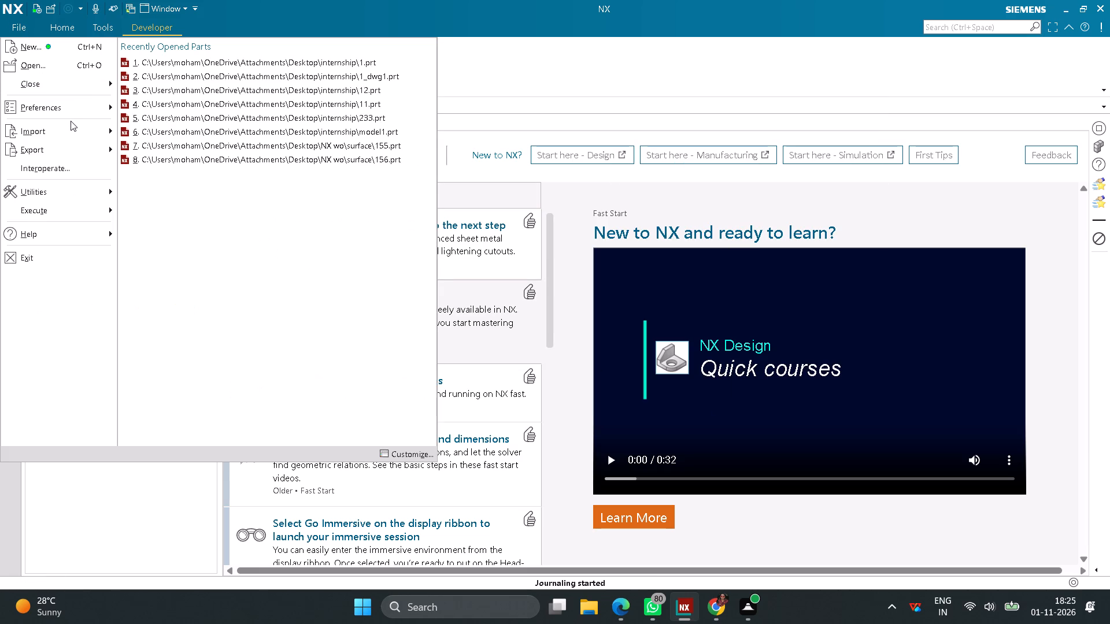
click(40, 40)
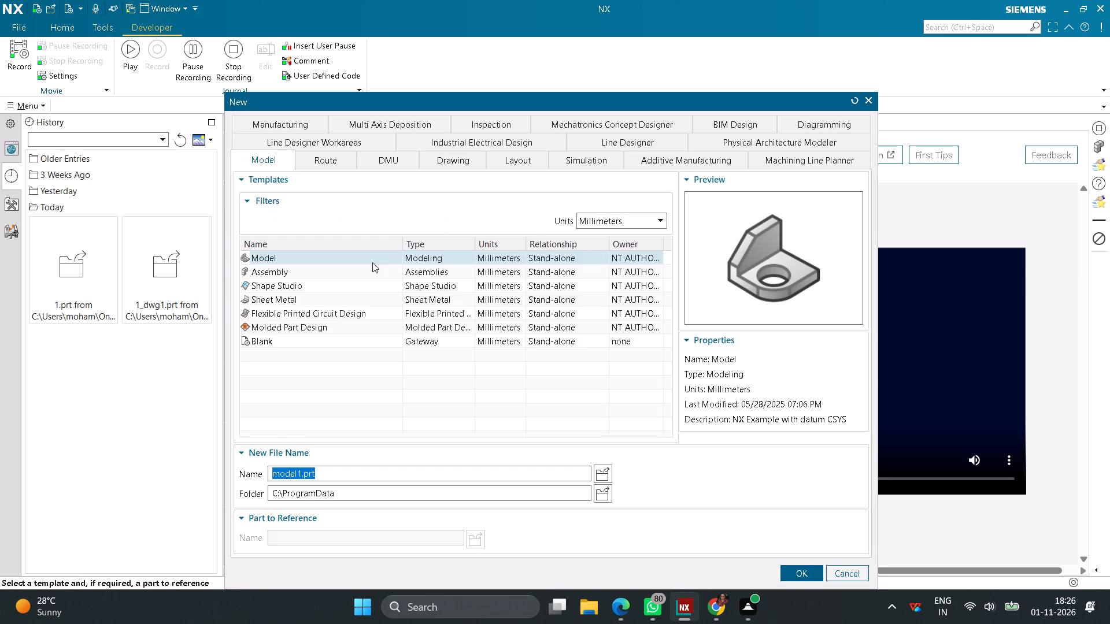
click(604, 493)
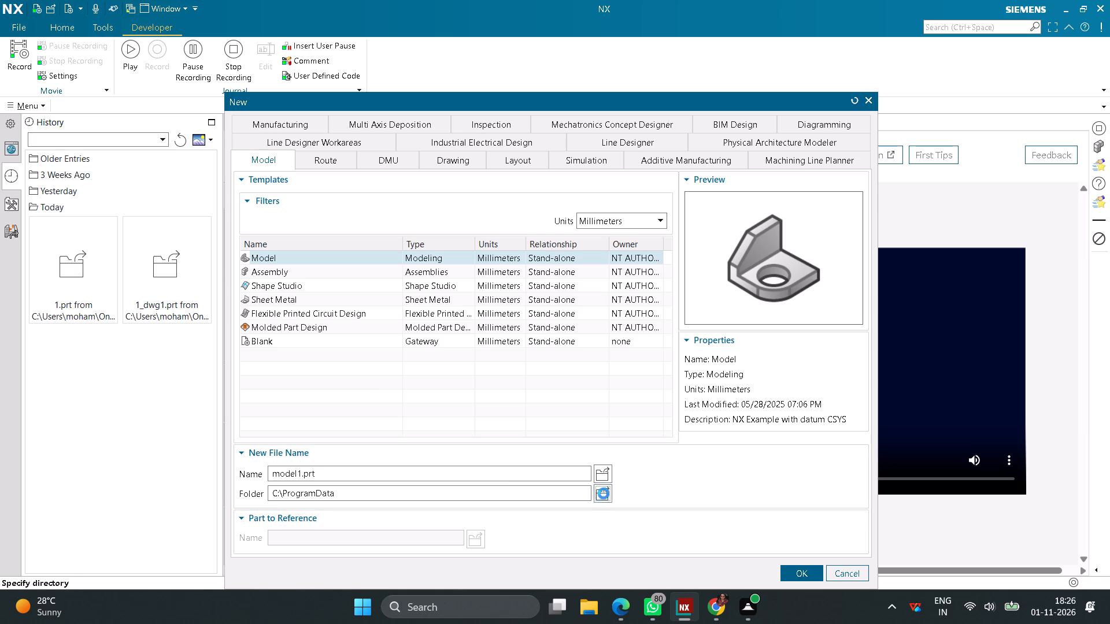
scroll(384, 310, up, 4)
double_click(397, 339)
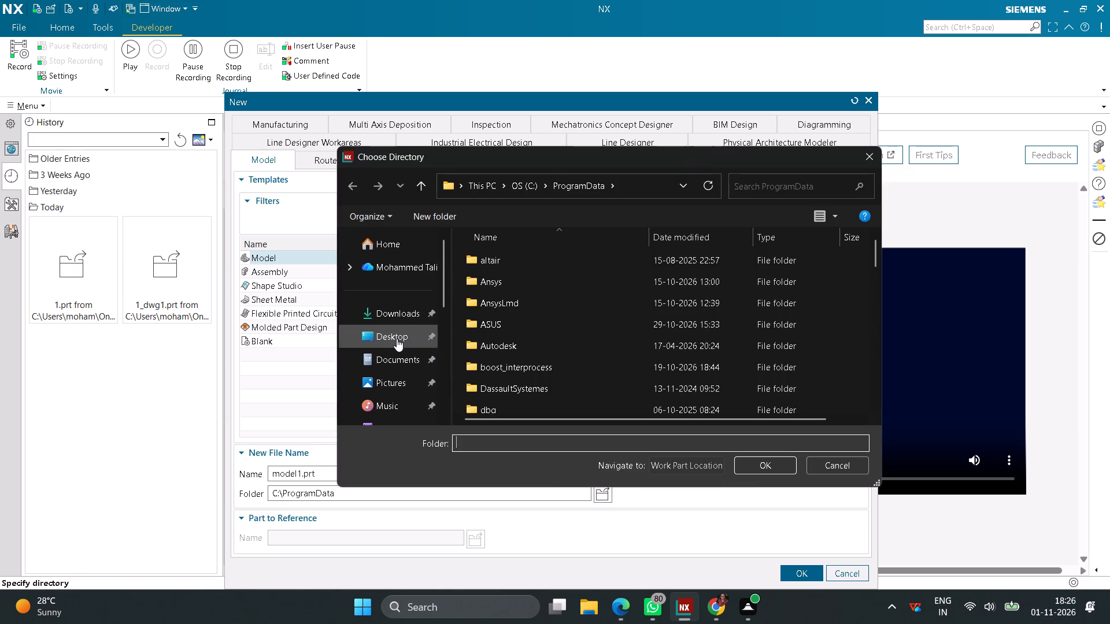
double_click(731, 285)
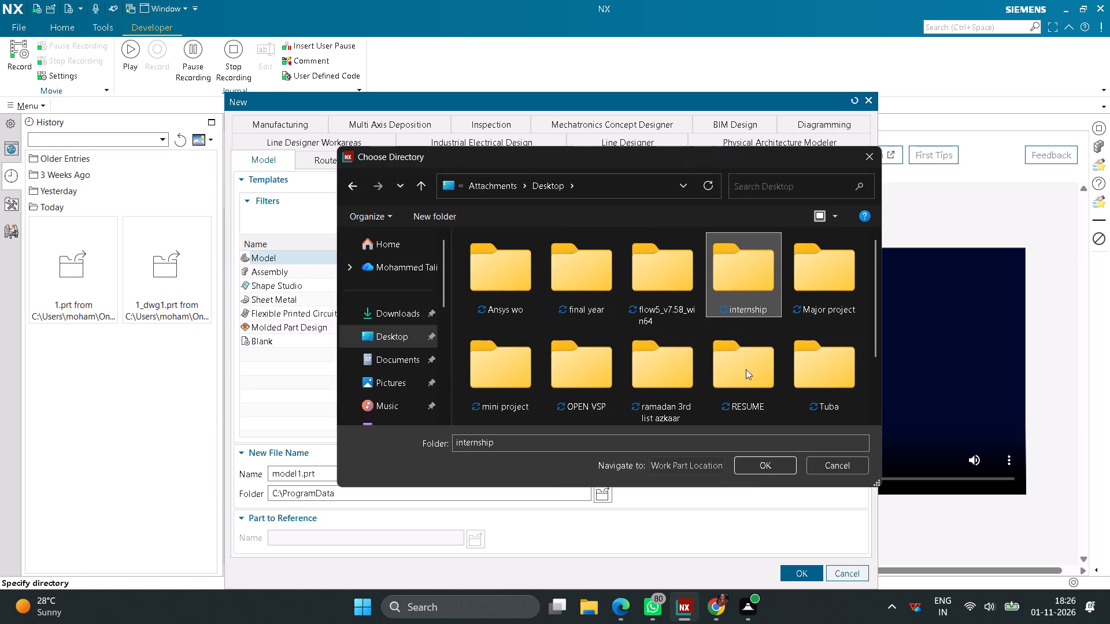
click(759, 467)
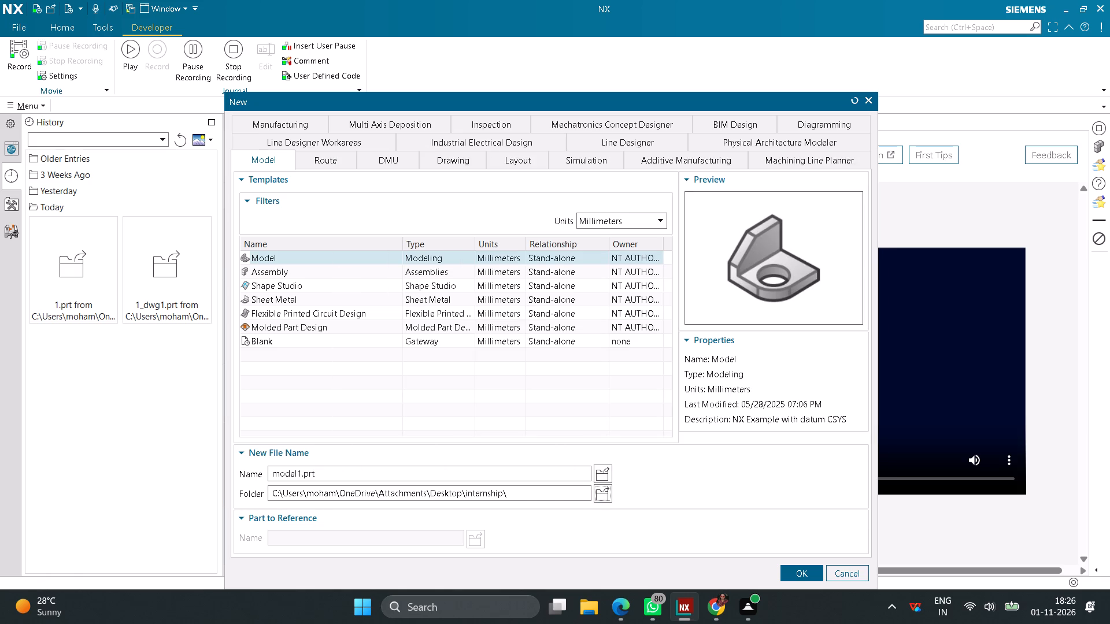
drag(334, 471, 242, 474)
key(1)
click(787, 574)
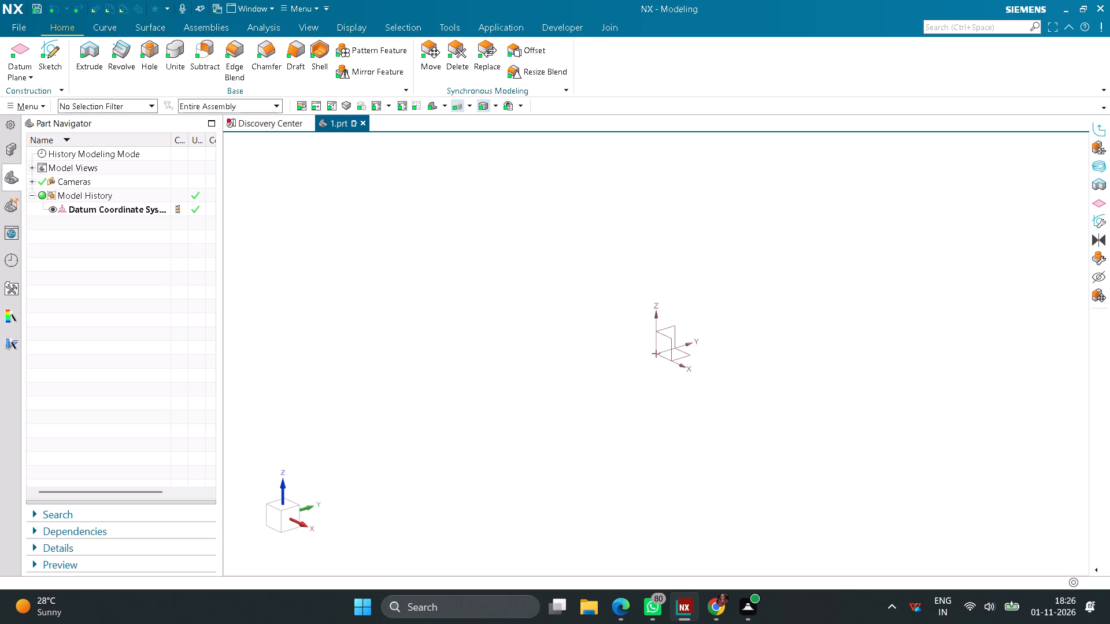
Start a new sketch on the Right principal plane.
click(50, 44)
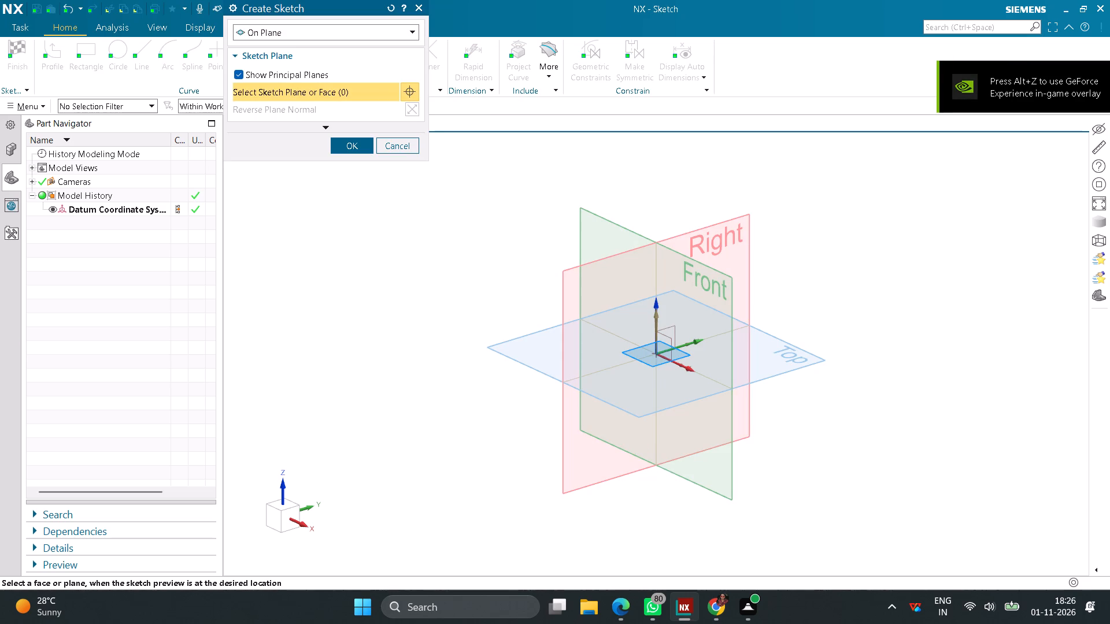
click(561, 307)
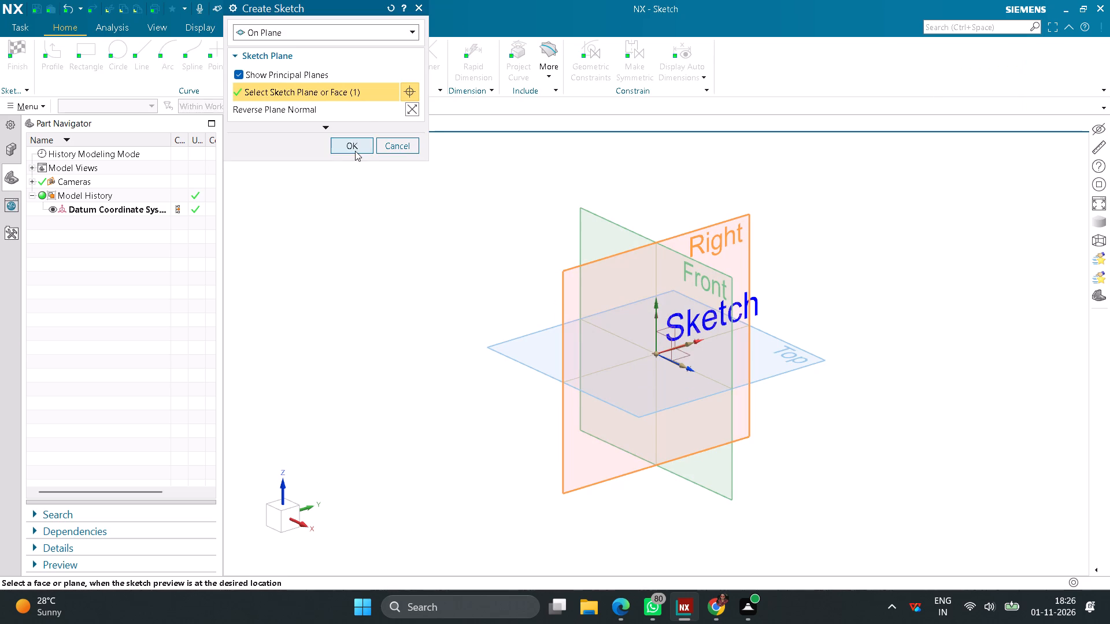
click(355, 151)
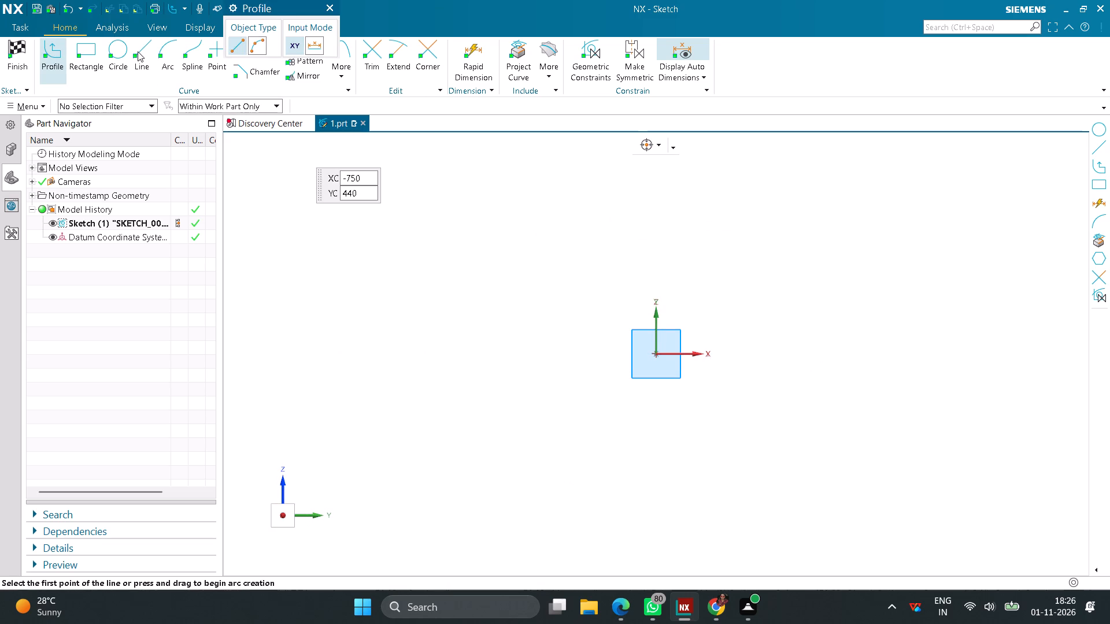
Draw two 18 mm lines from the sketch origin, one horizontal toward negative X and one vertically upward.
click(138, 51)
click(657, 355)
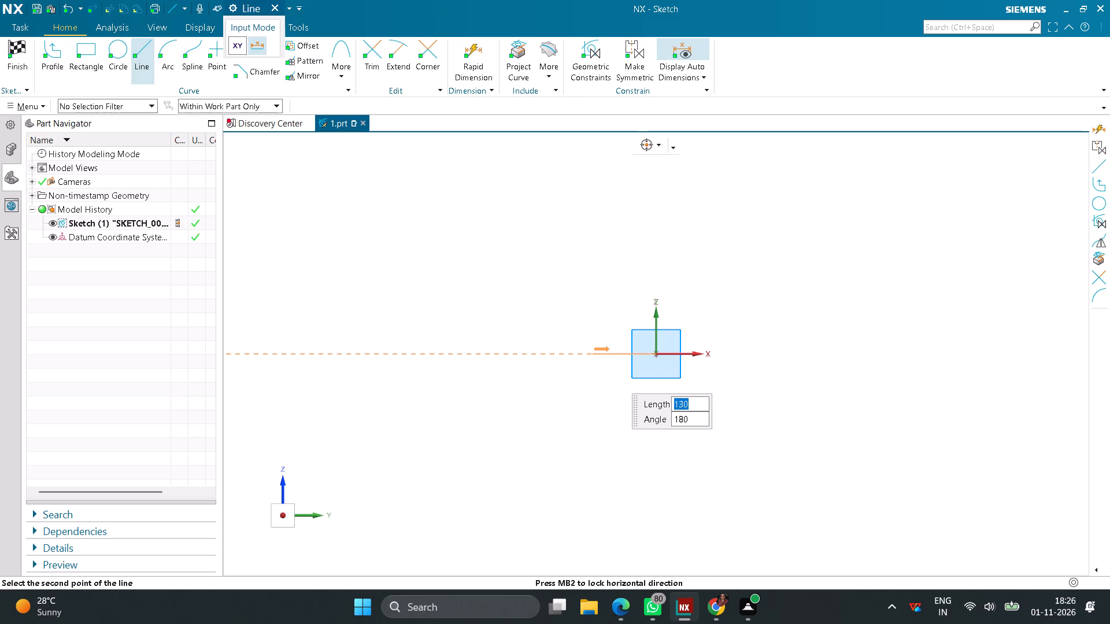
text(12+6)
key(Return)
key(Return)
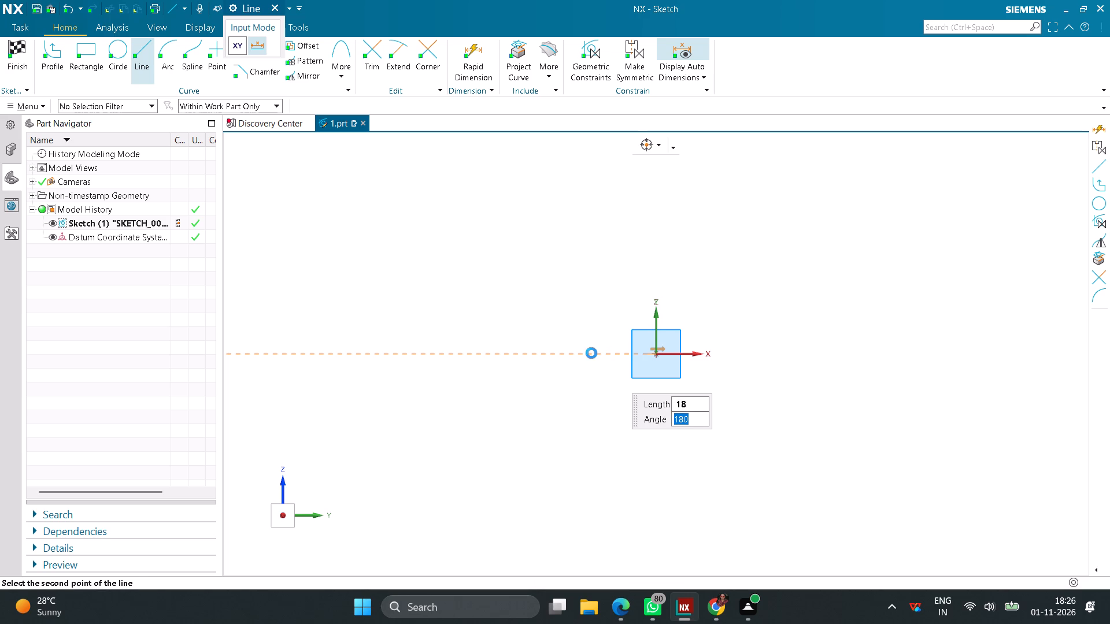
scroll(652, 368, up, 8)
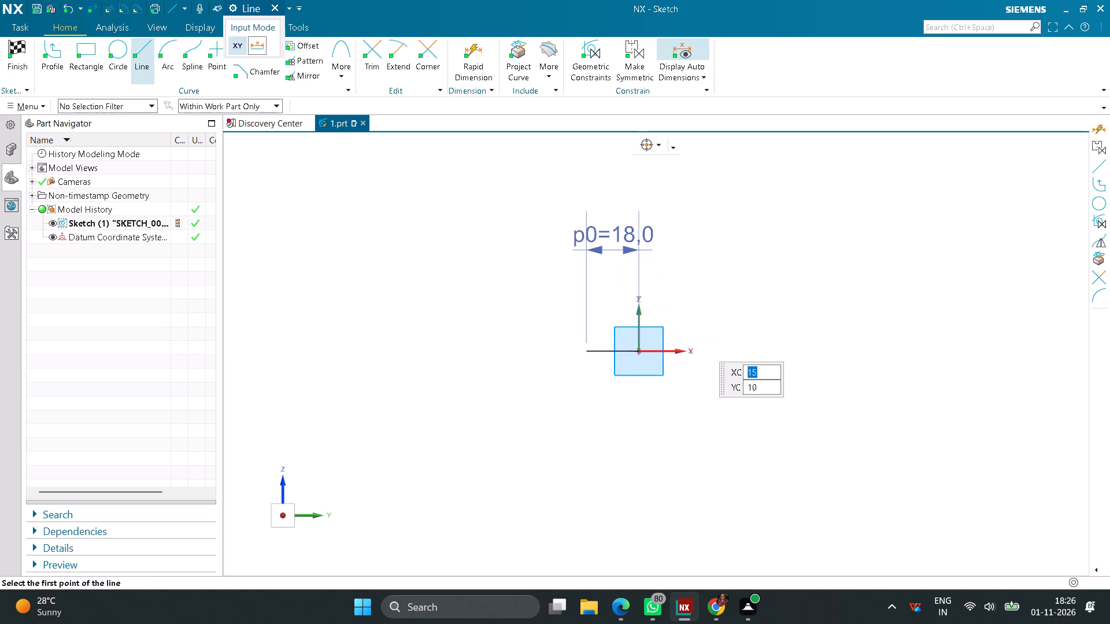
scroll(679, 321, up, 2)
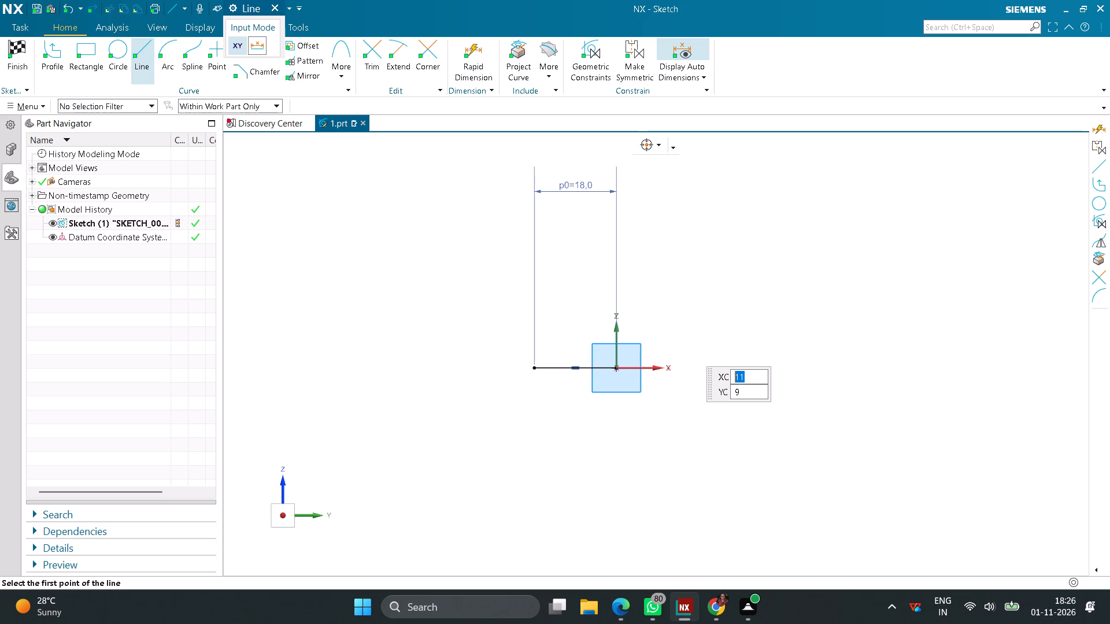
click(617, 367)
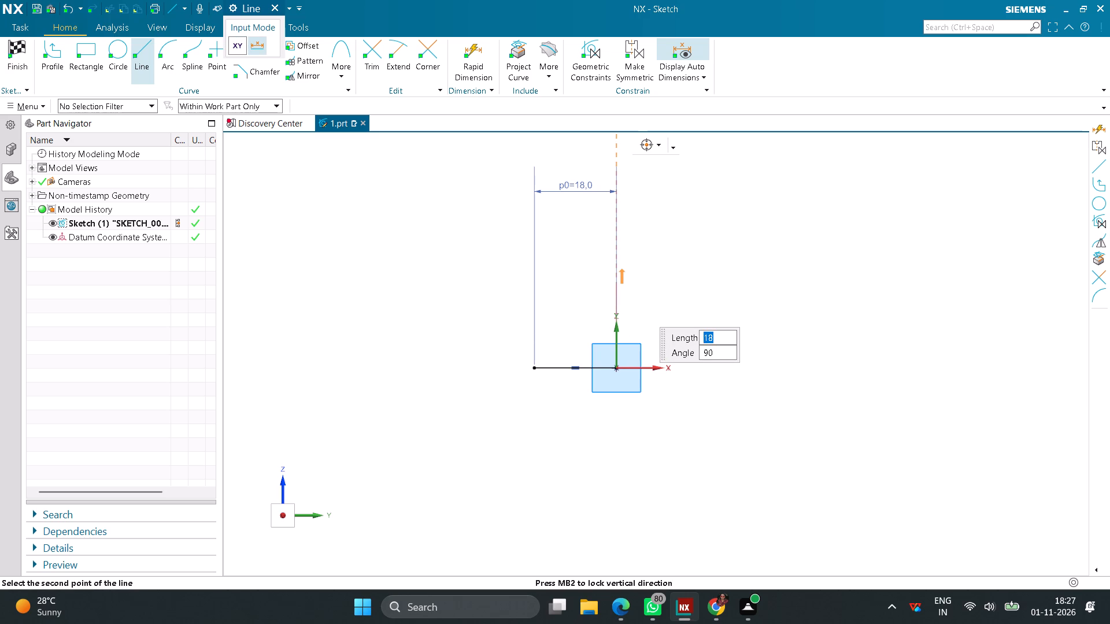
text(18)
key(Return)
key(Return)
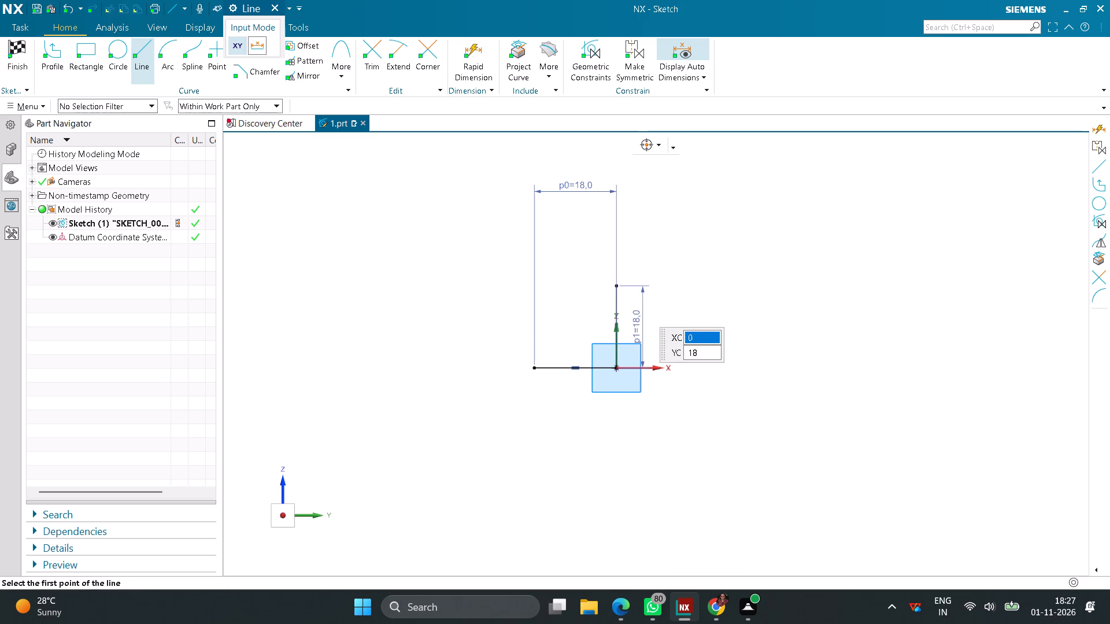
Draw a 6 mm horizontal line inward from the vertical line's upper end and a 6 mm vertical line up from the base line's free end.
scroll(597, 303, up, 3)
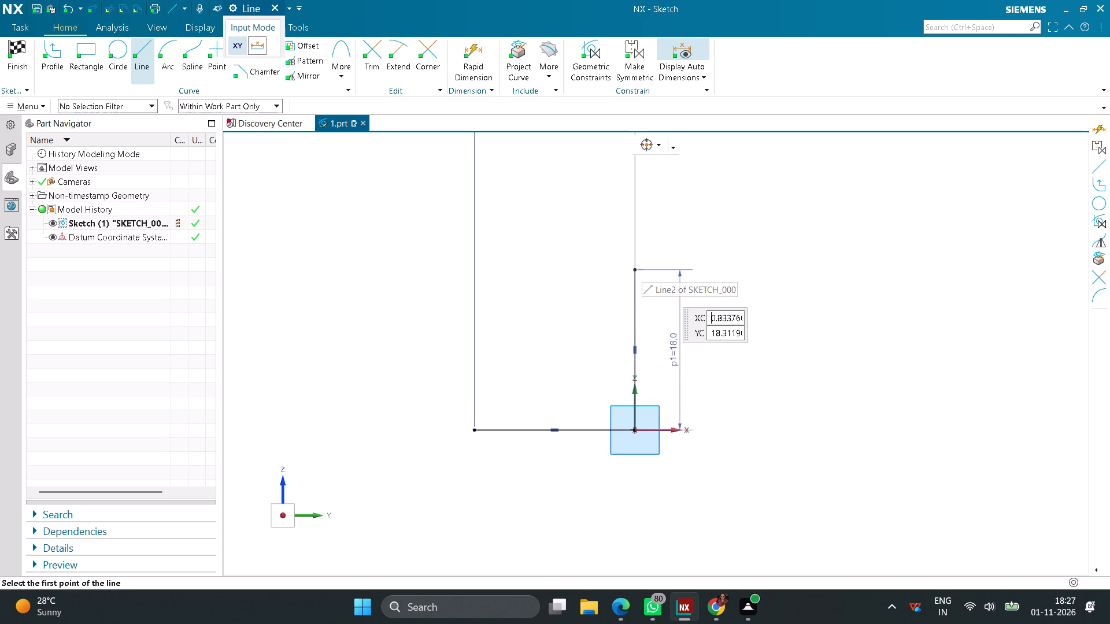
click(637, 268)
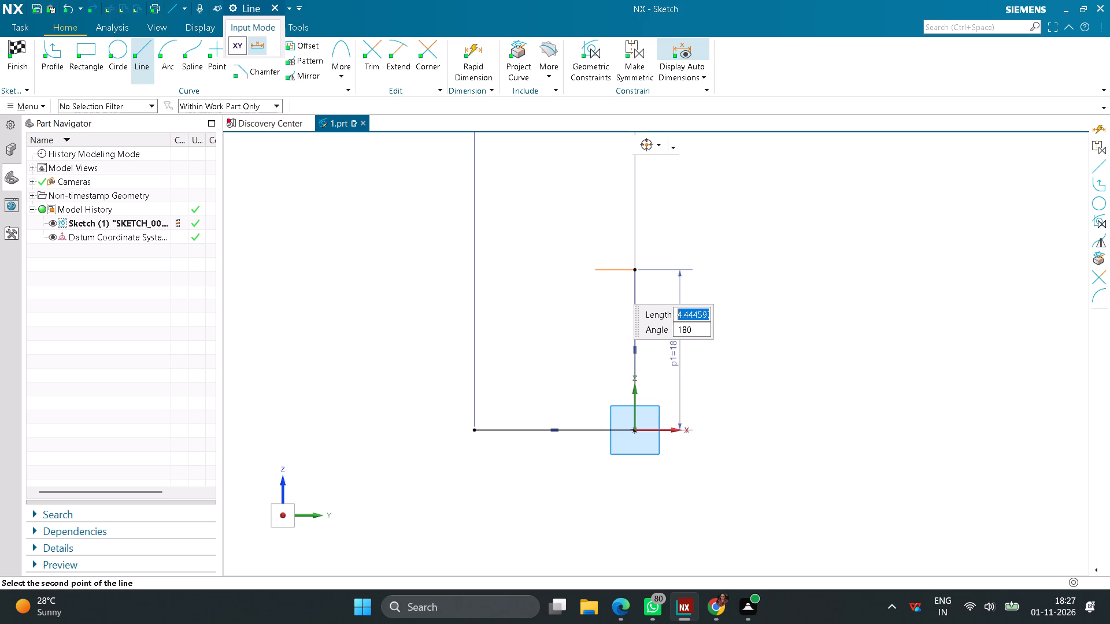
key(6)
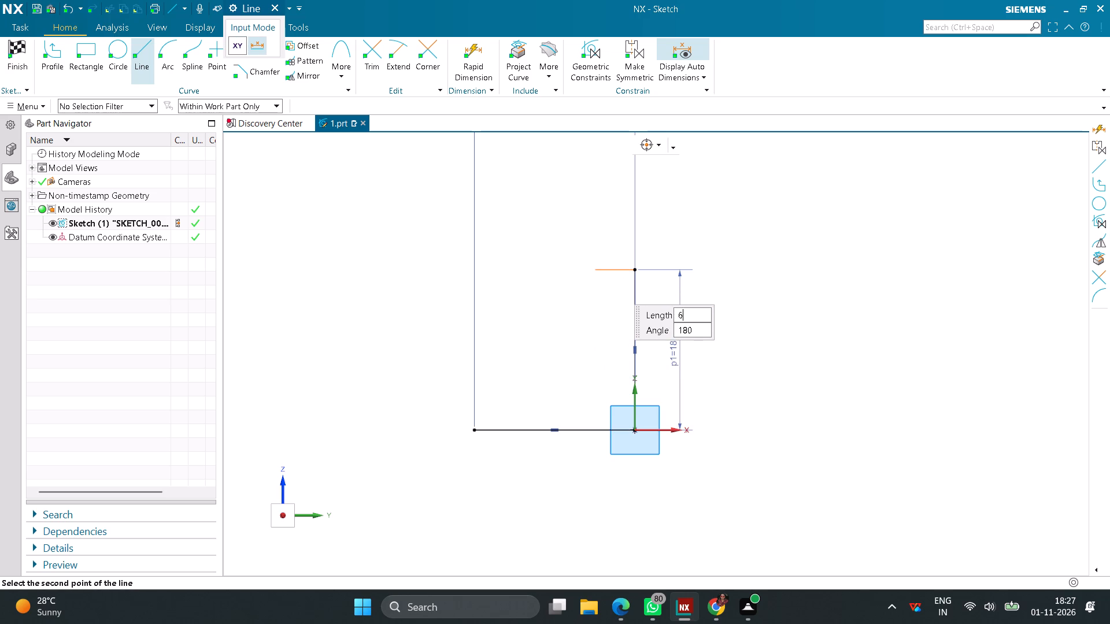
key(Return)
key(Return)
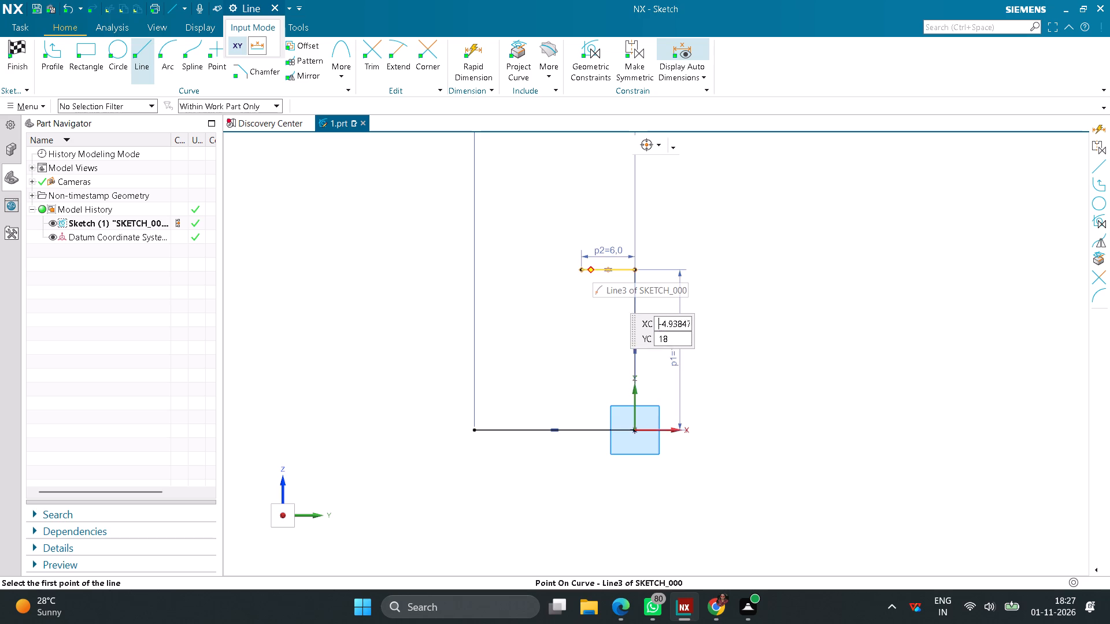
click(471, 429)
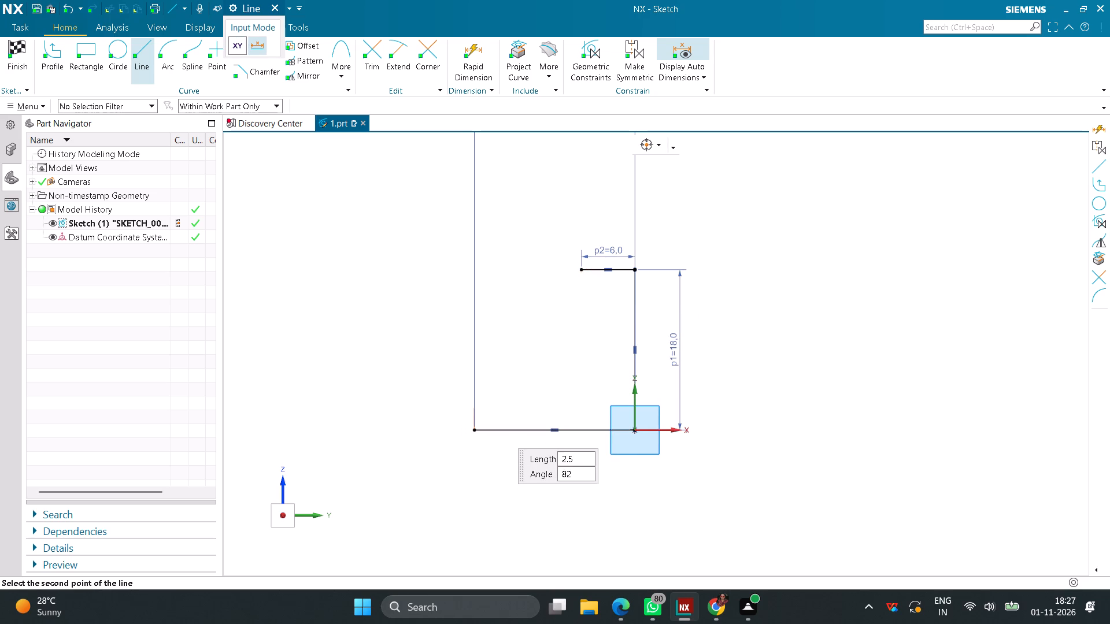
key(6)
key(Return)
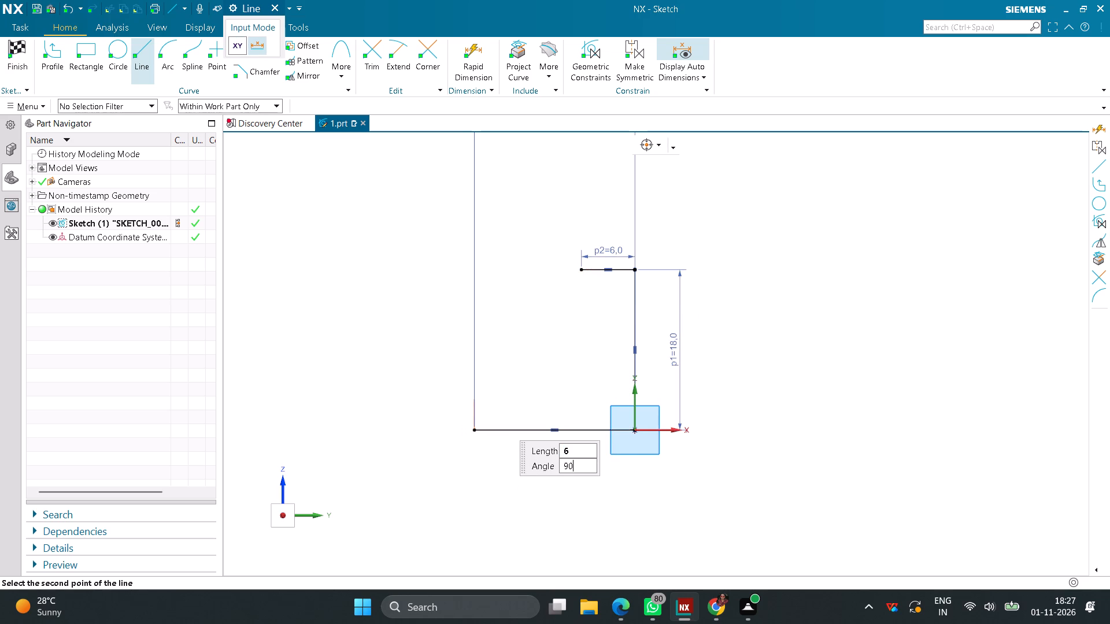
key(Return)
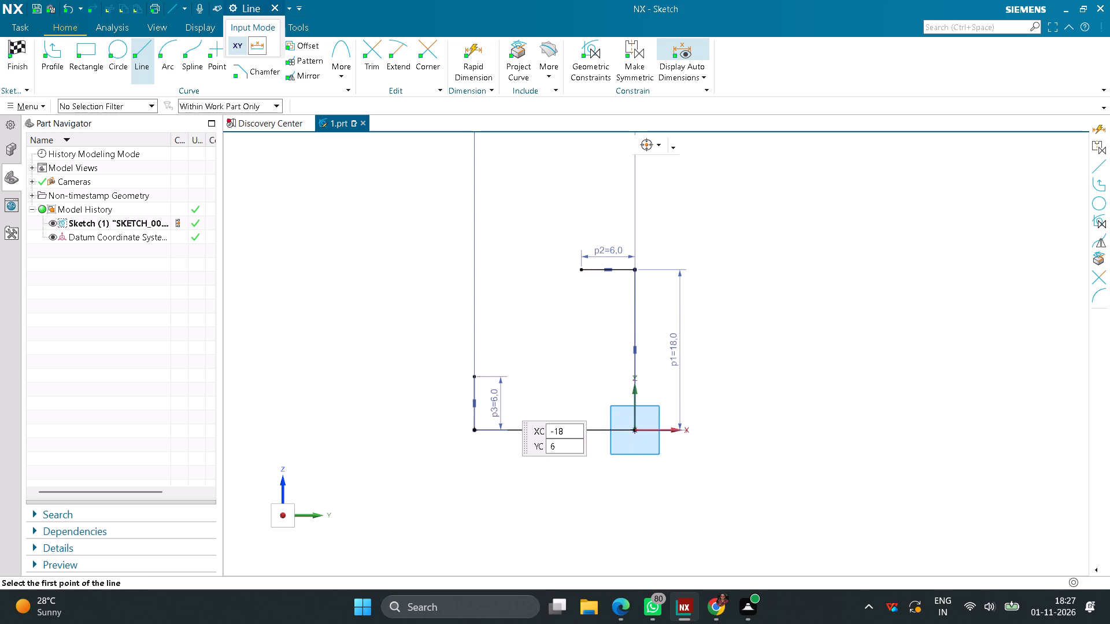
Close the L-shaped profile with a 12 mm horizontal line and a vertical line joining the open endpoints, and finish the sketch.
click(474, 376)
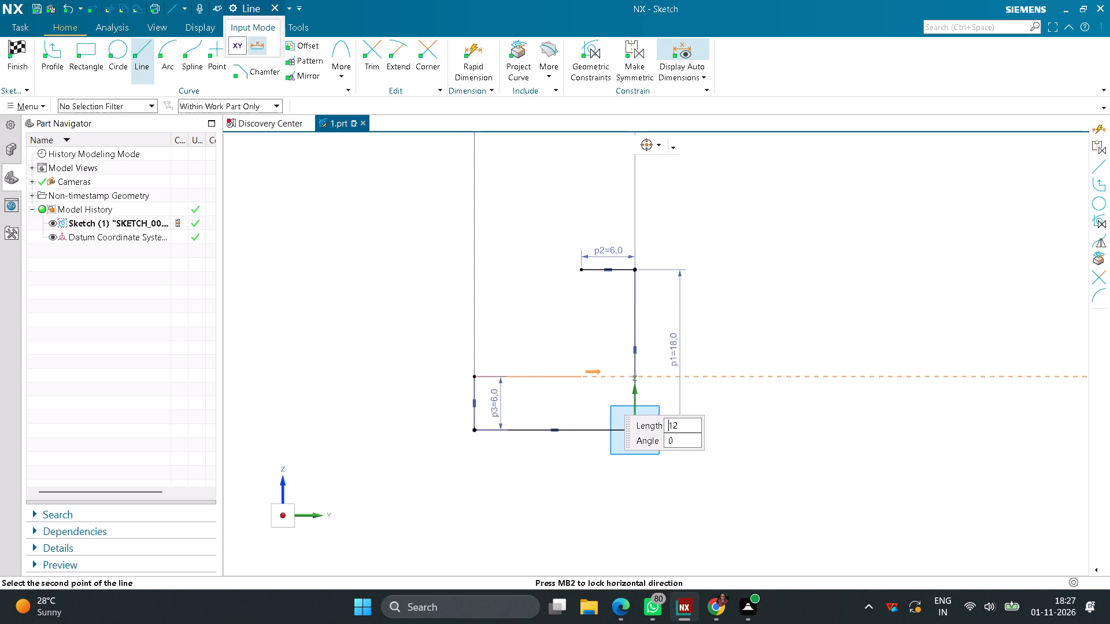
click(585, 374)
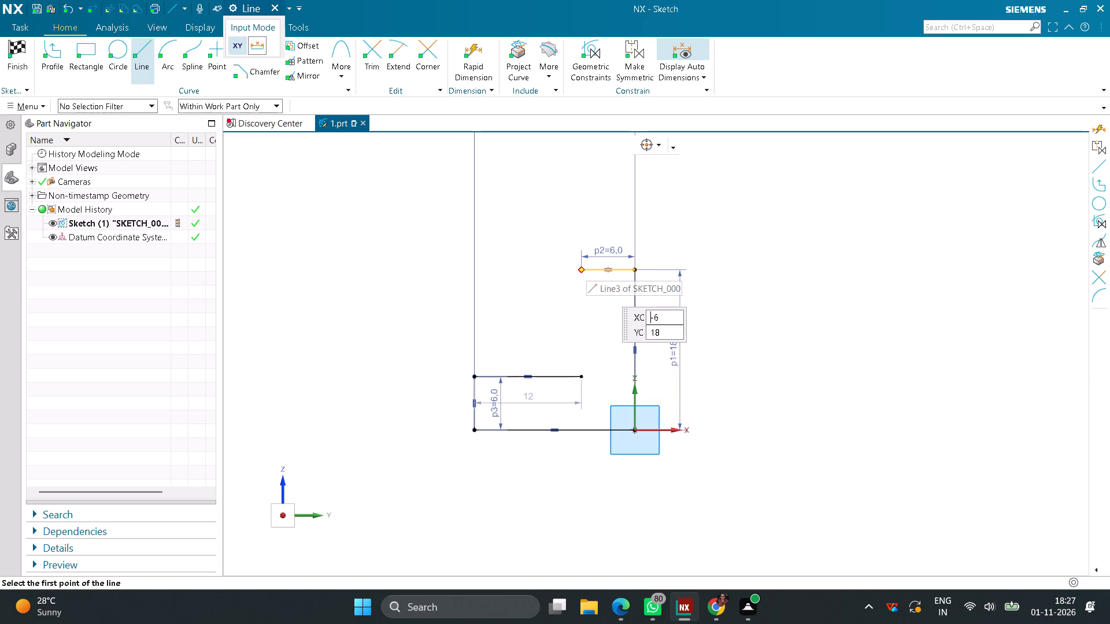
click(578, 268)
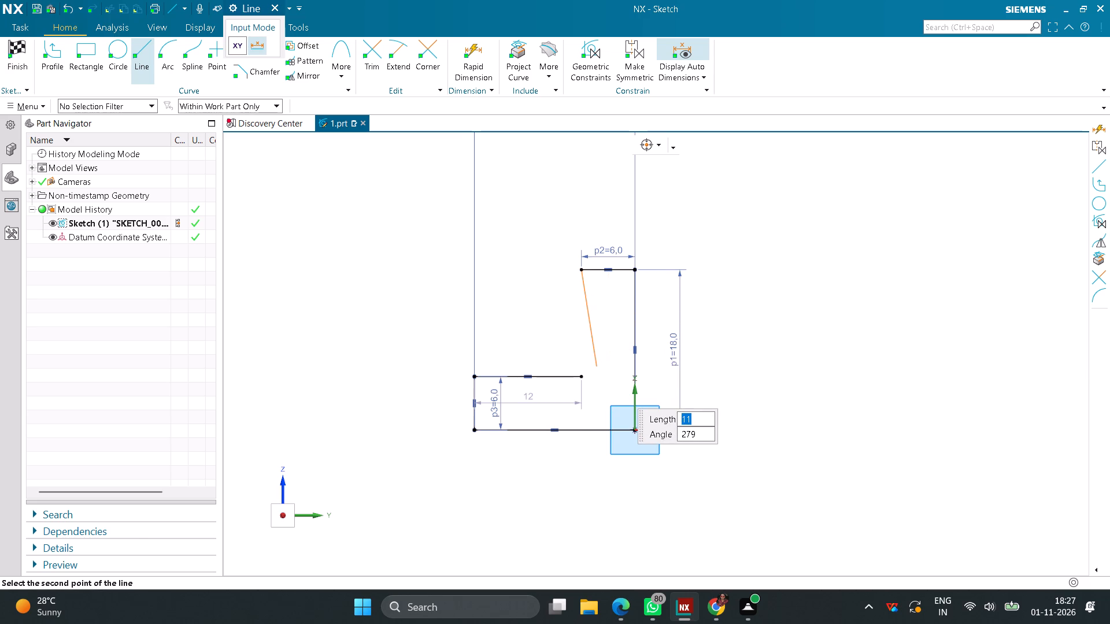
click(583, 380)
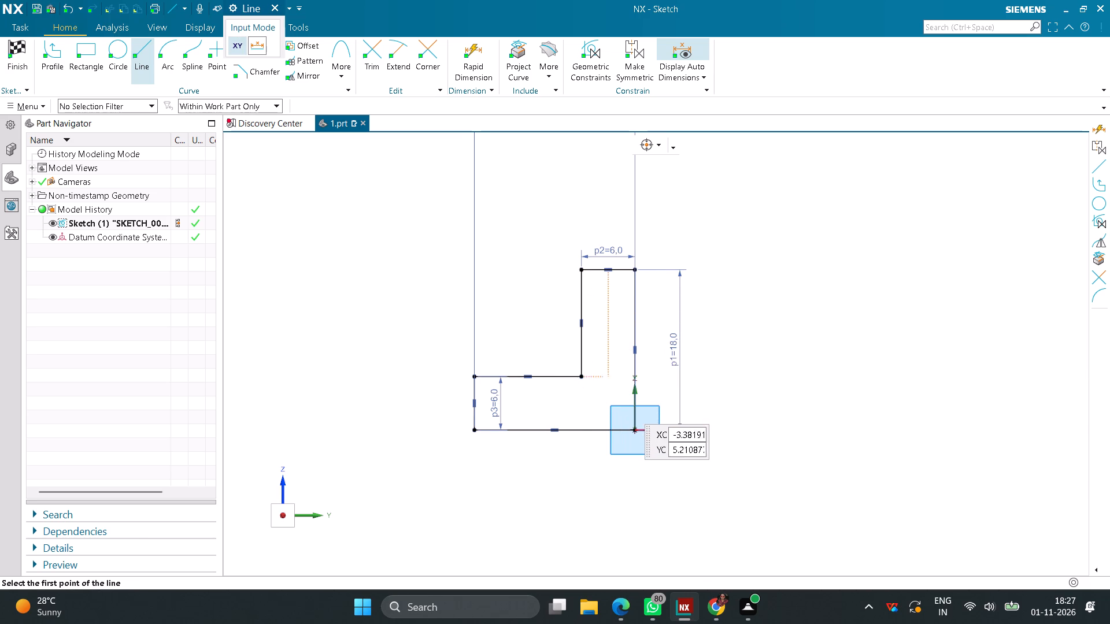
middle_click(332, 303)
click(13, 49)
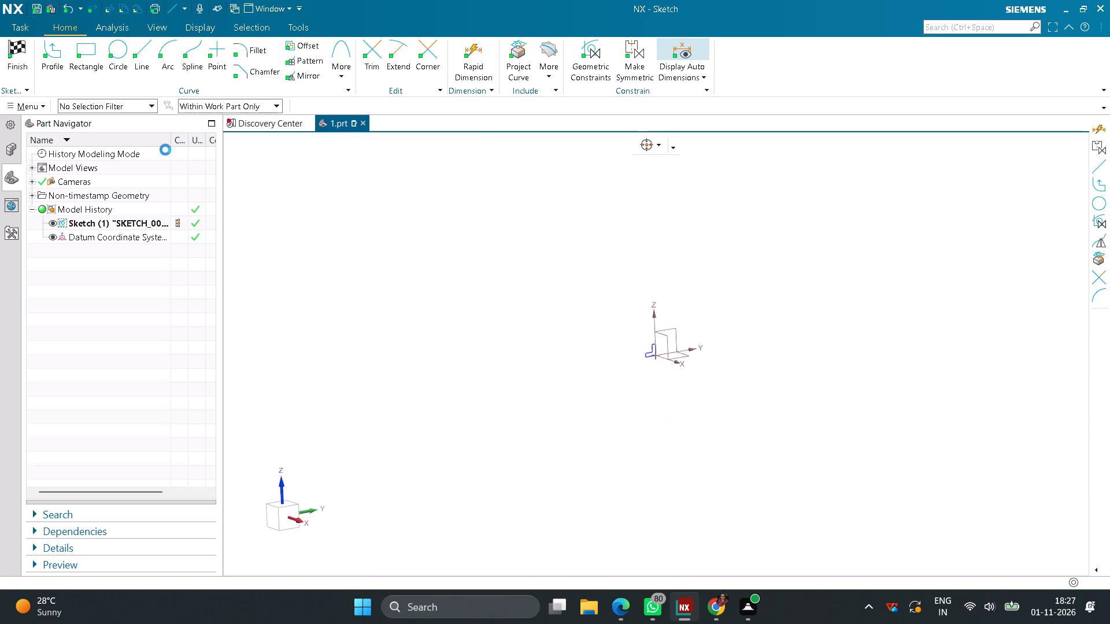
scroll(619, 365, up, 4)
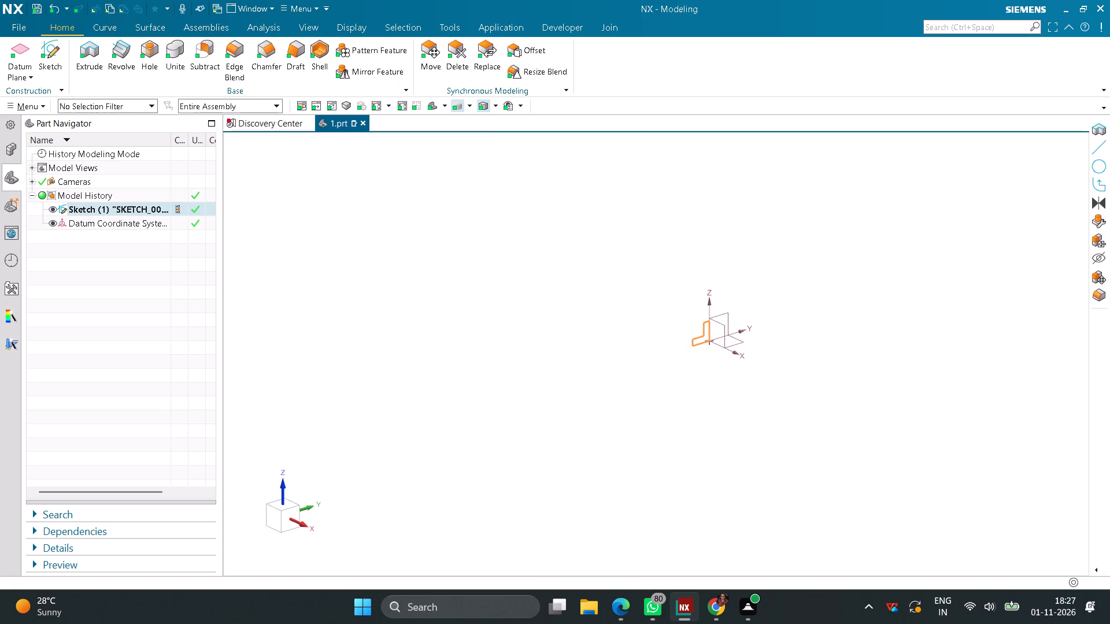
Extrude the L-shaped profile as a solid with a symmetric width of 40 mm.
click(83, 54)
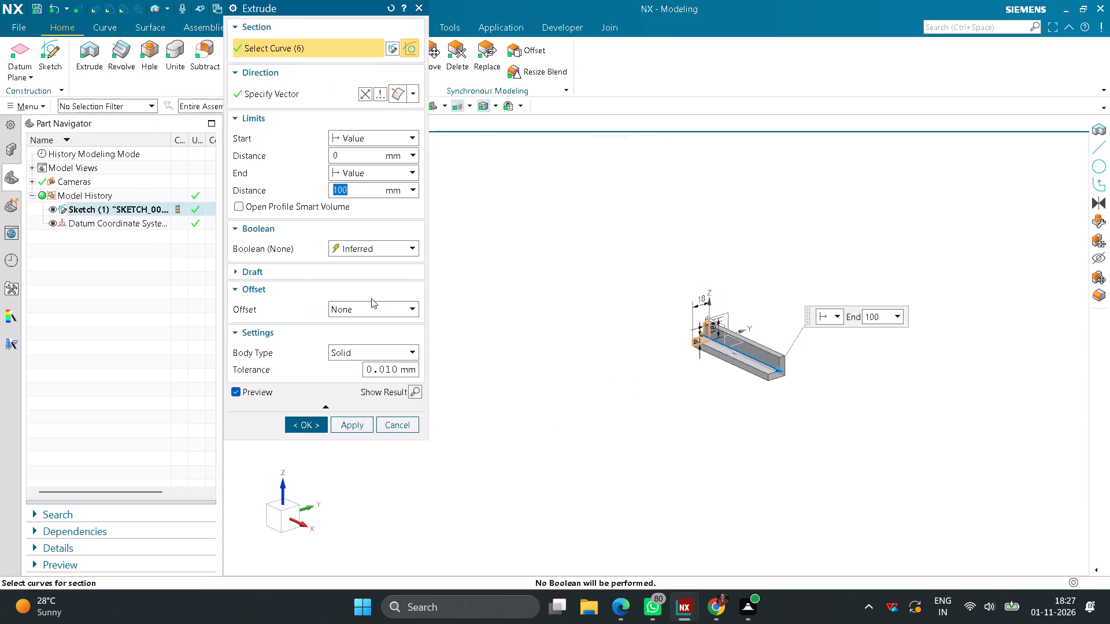
click(413, 173)
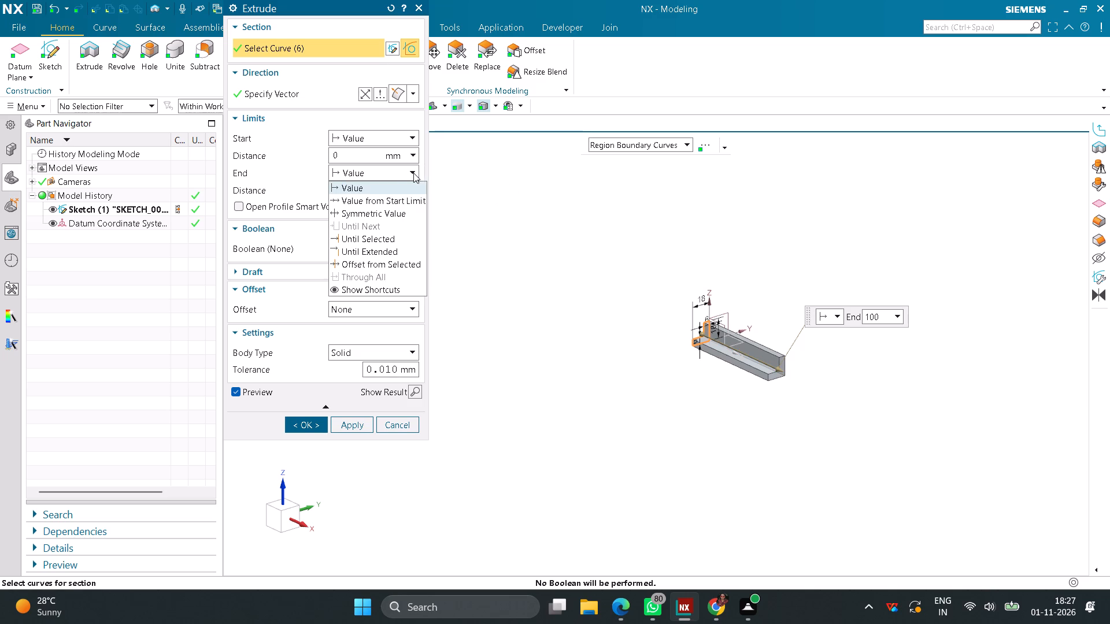
click(379, 216)
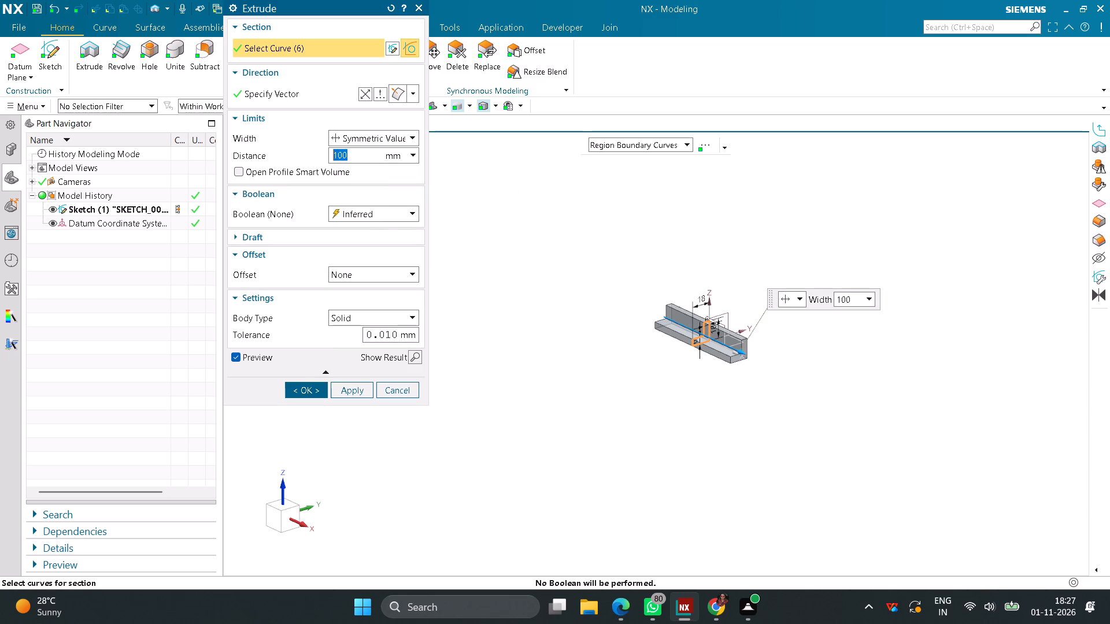
text(40)
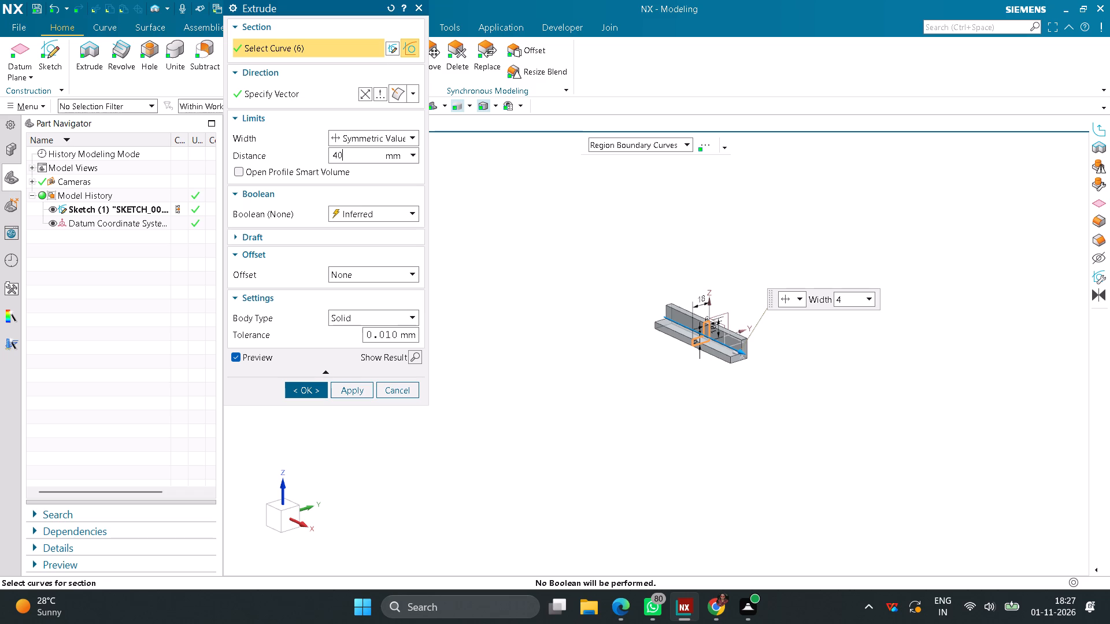
key(Return)
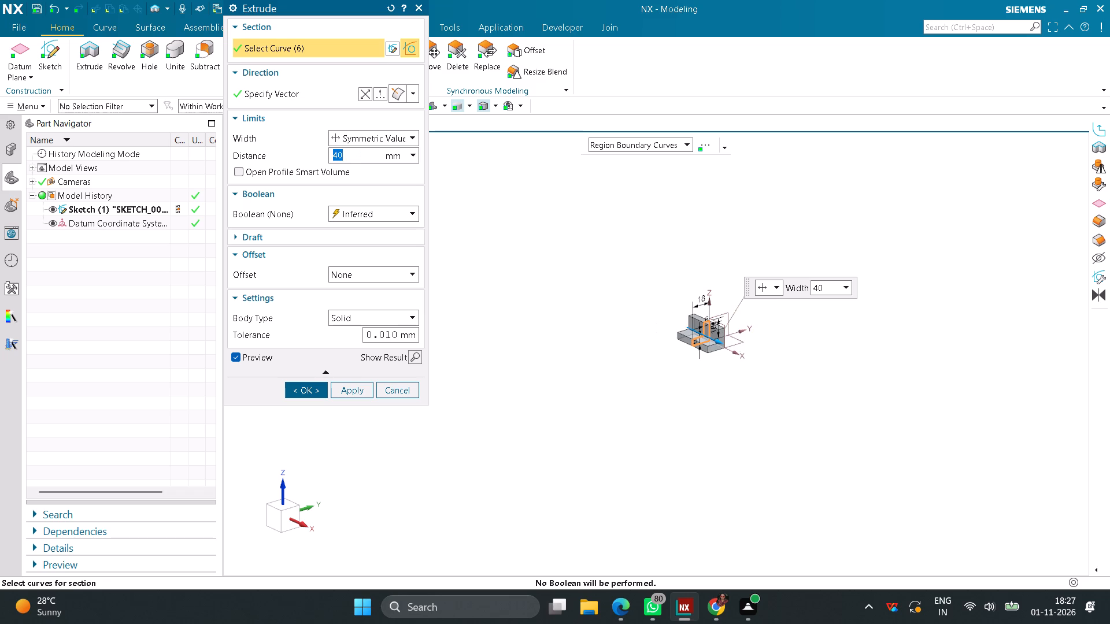
click(302, 396)
Start a new sketch on the inner vertical face of the L-shaped body's upright wall.
scroll(643, 354, up, 1)
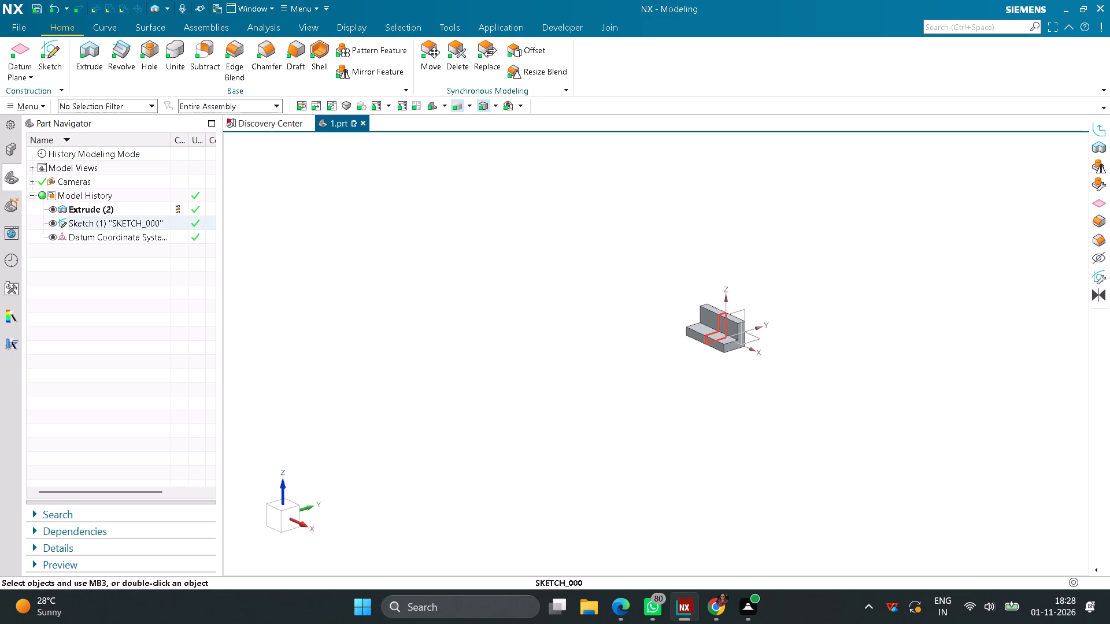
click(53, 55)
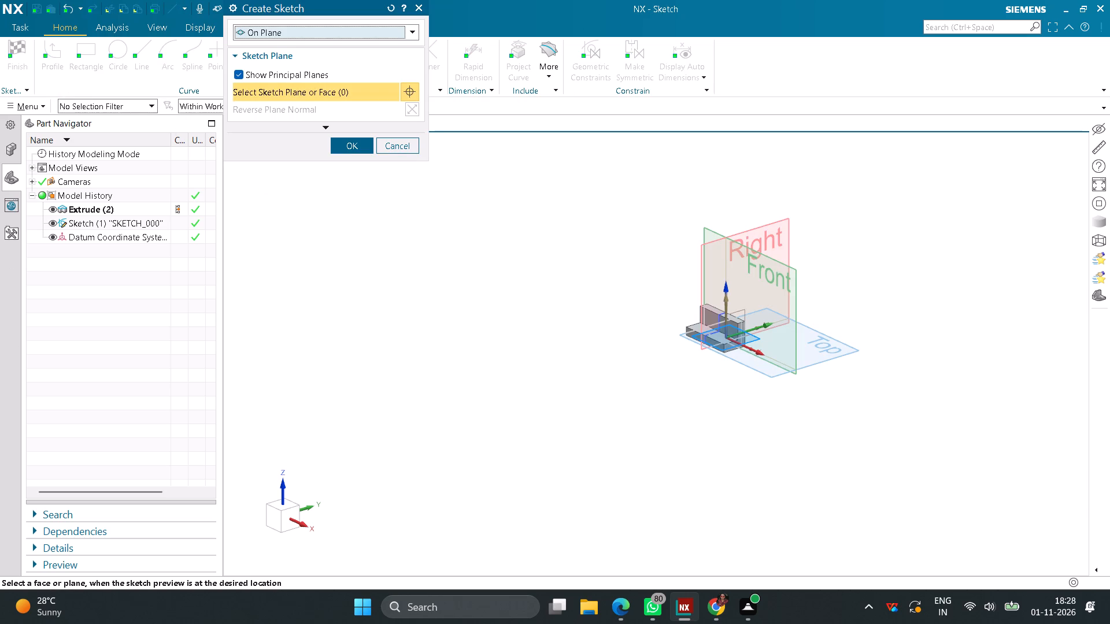
scroll(691, 318, up, 5)
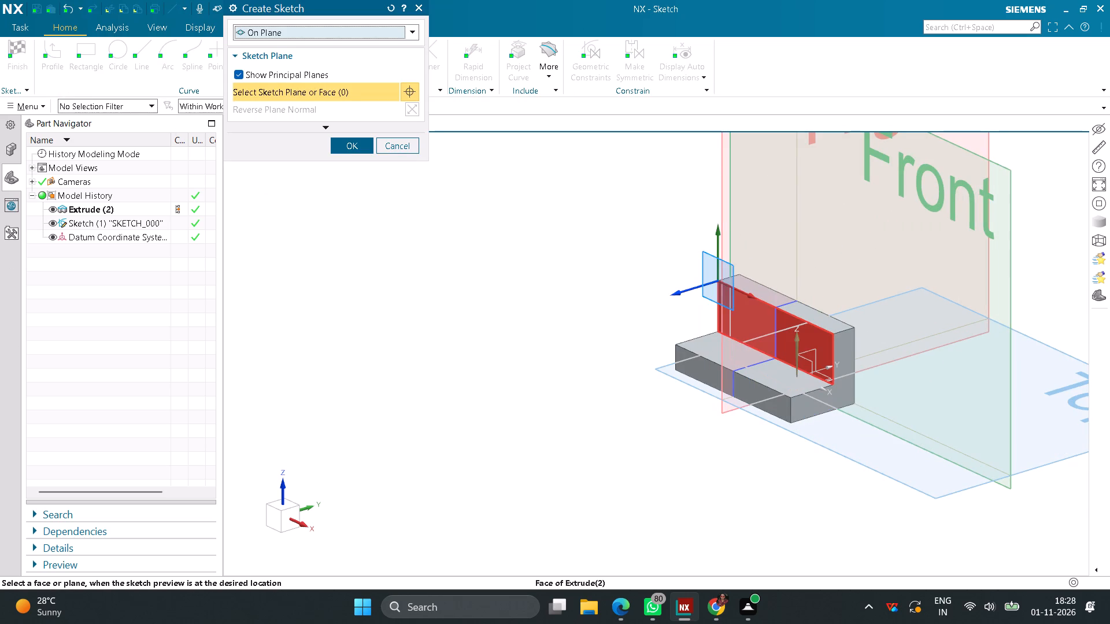
click(743, 315)
click(356, 143)
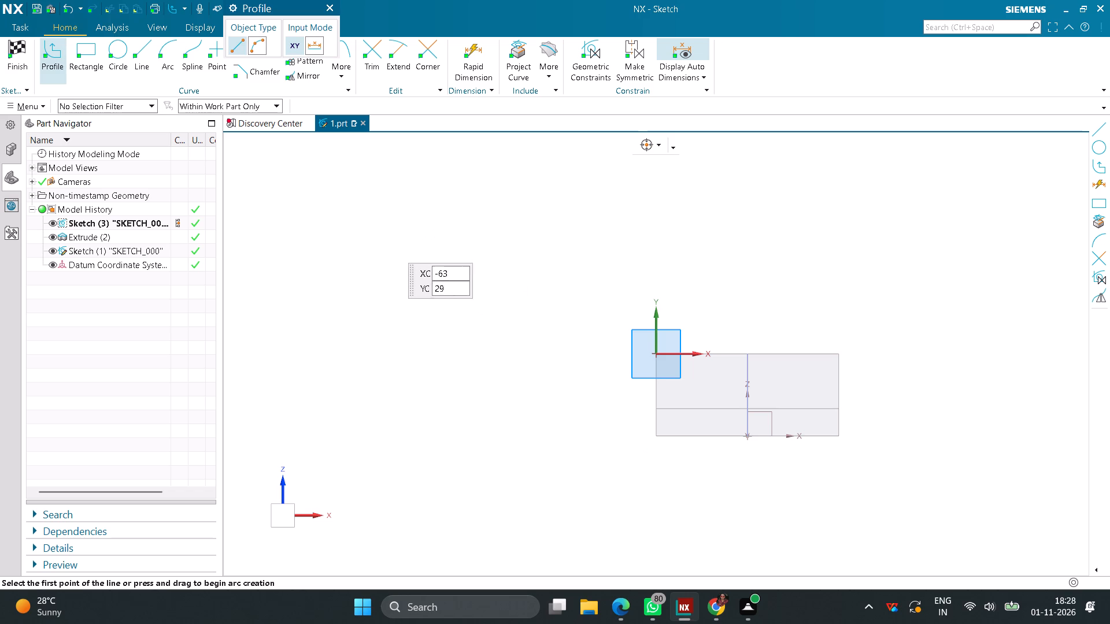
Draw a rectangle about 13.8 mm wide and 14 mm high, straddling the upright wall's top edge.
click(145, 52)
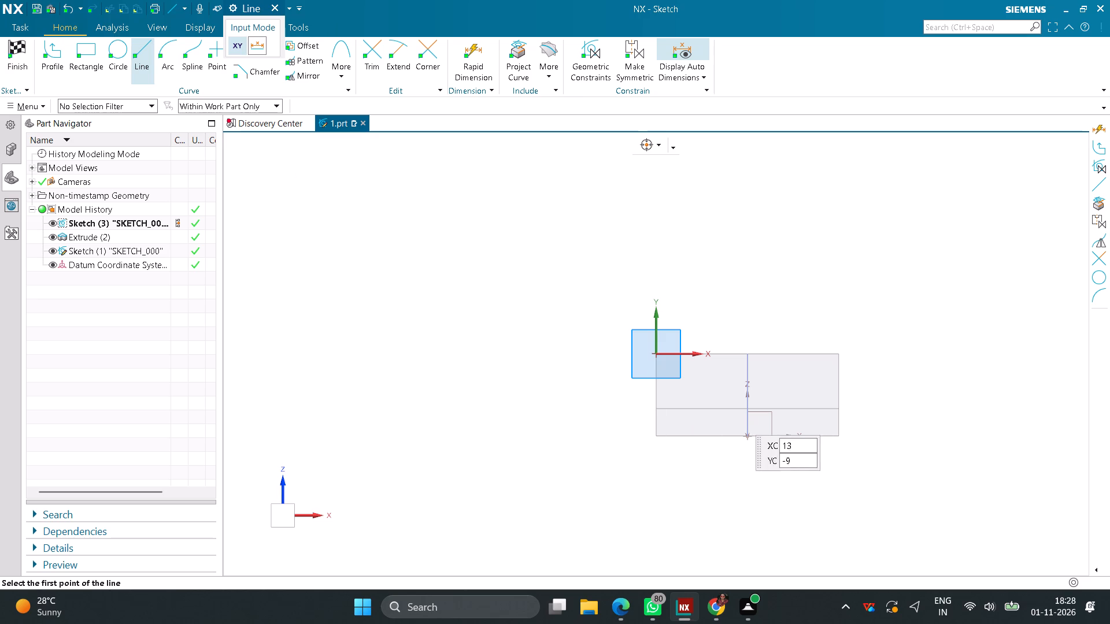
click(97, 59)
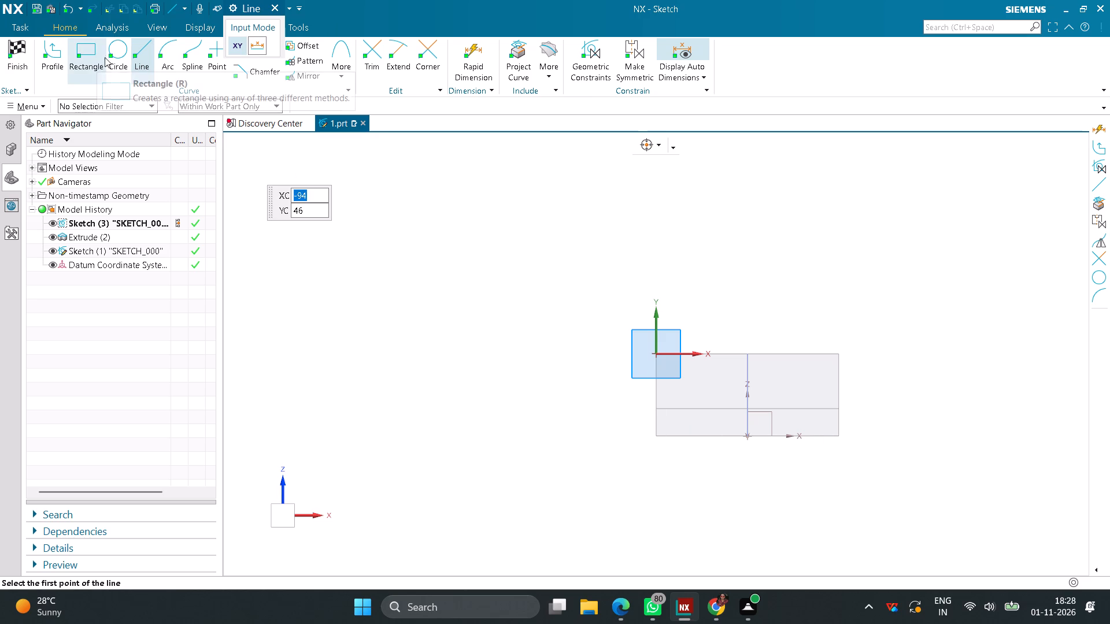
click(725, 317)
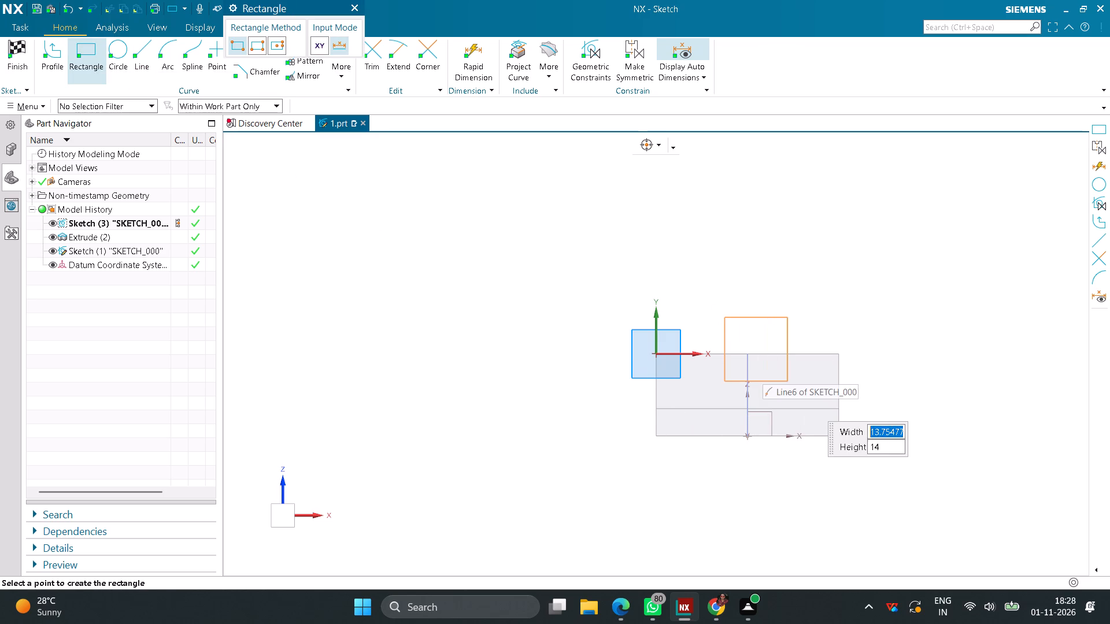
click(787, 381)
Make the rectangle's two vertical sides symmetric about the first sketch's vertical line at mid-length of the body.
click(641, 60)
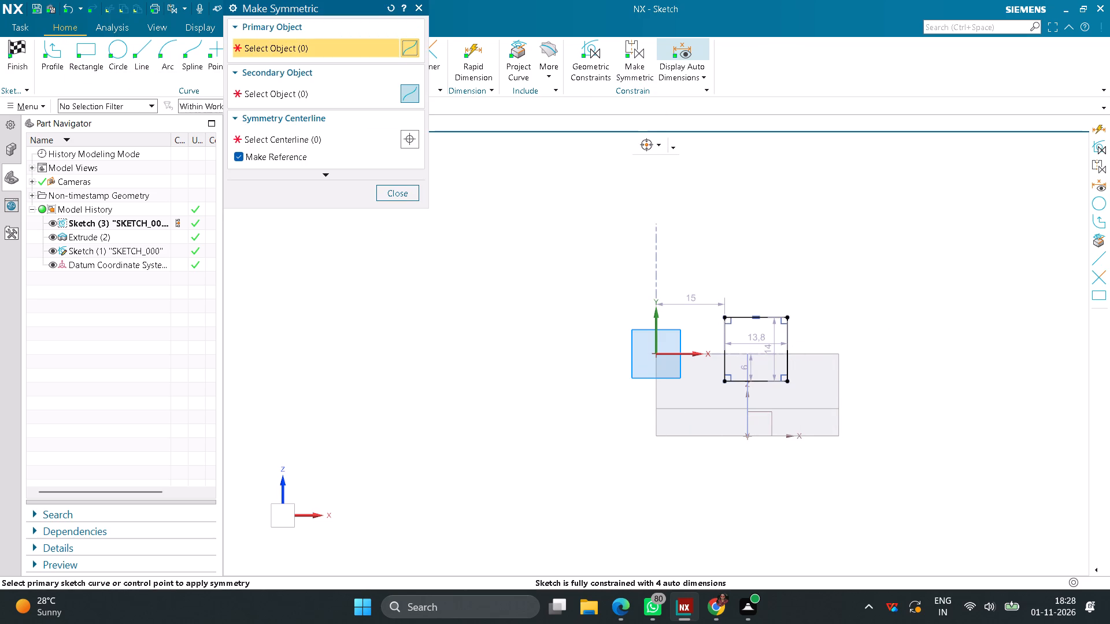
click(785, 330)
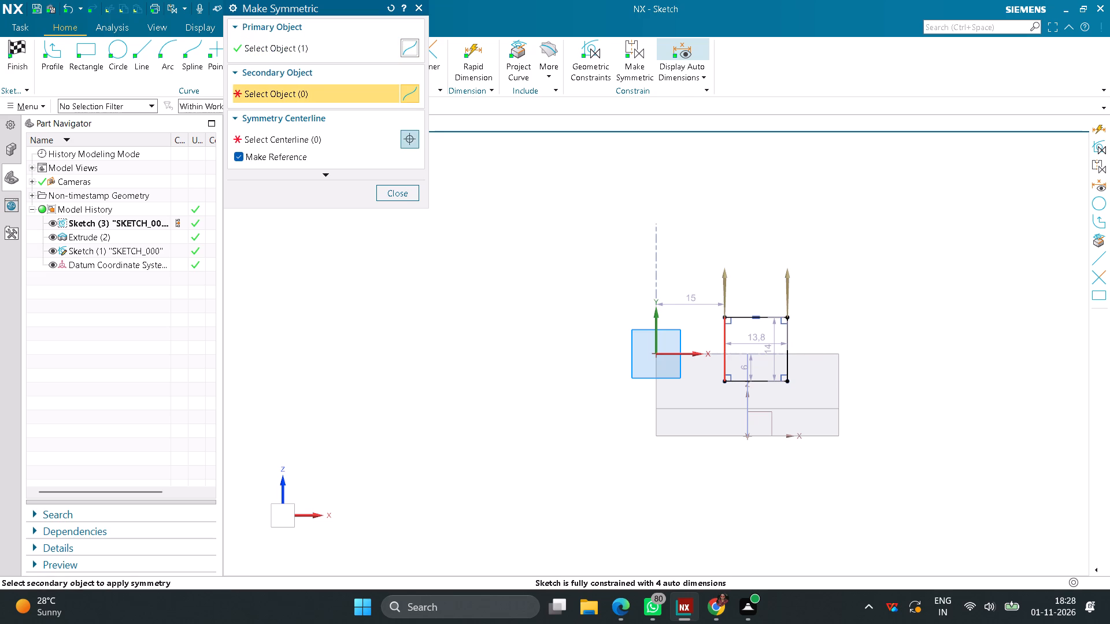
click(724, 331)
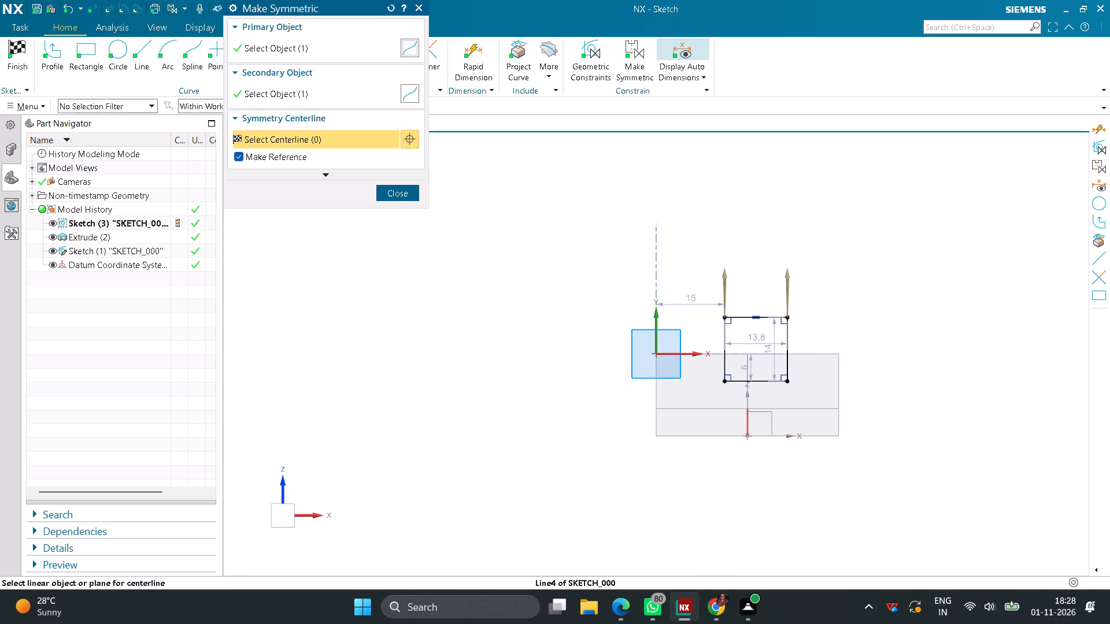
click(749, 424)
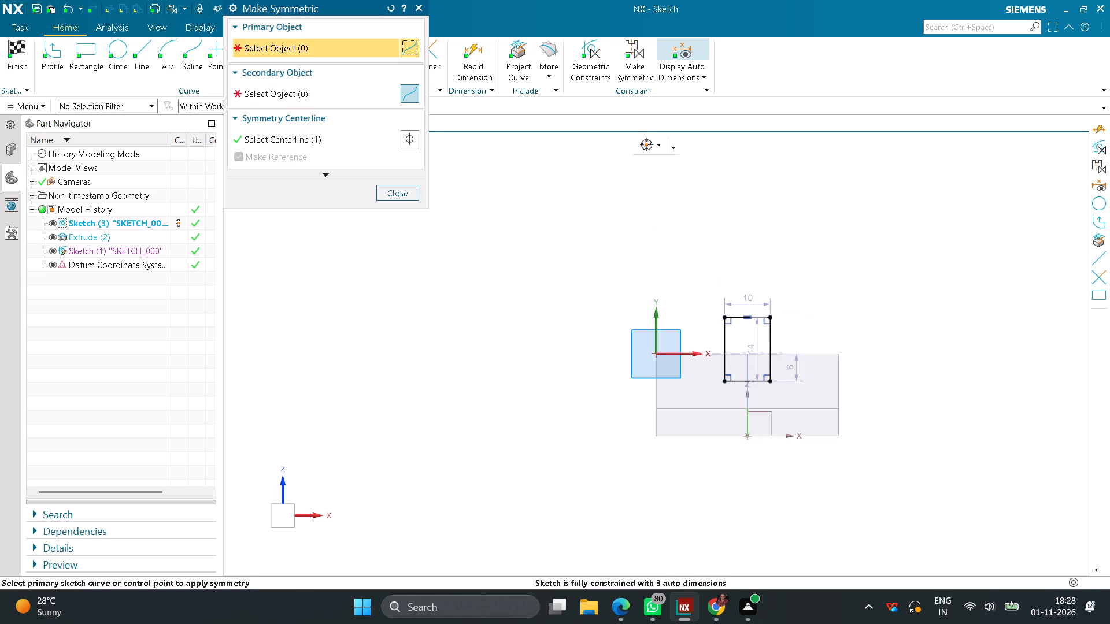
middle_click(739, 272)
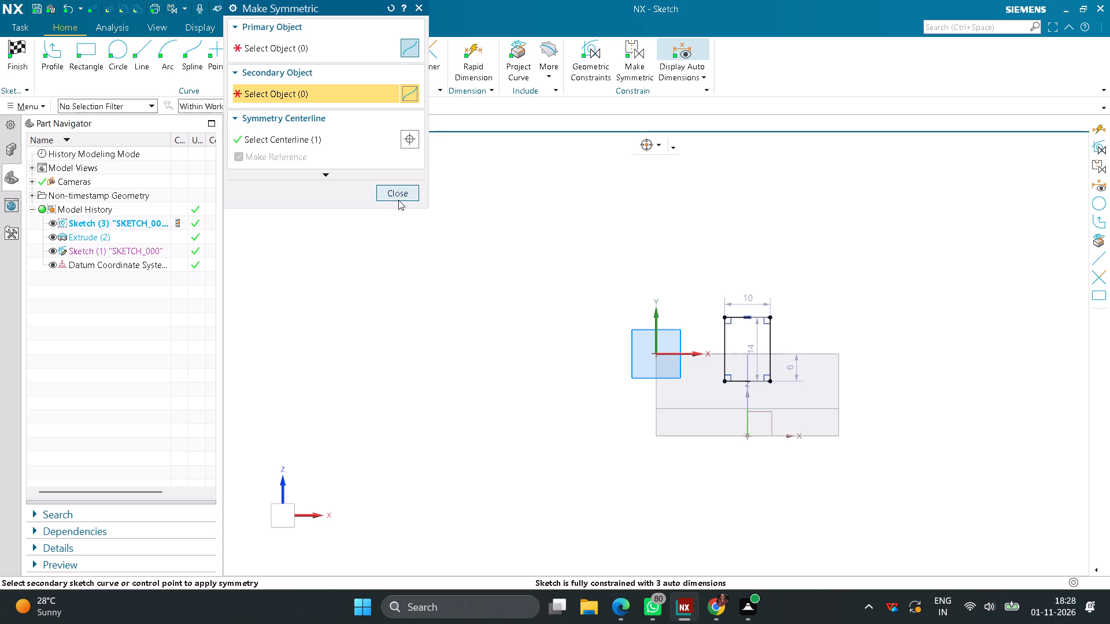
click(398, 198)
Set the rectangle's width to 20 mm.
double_click(749, 302)
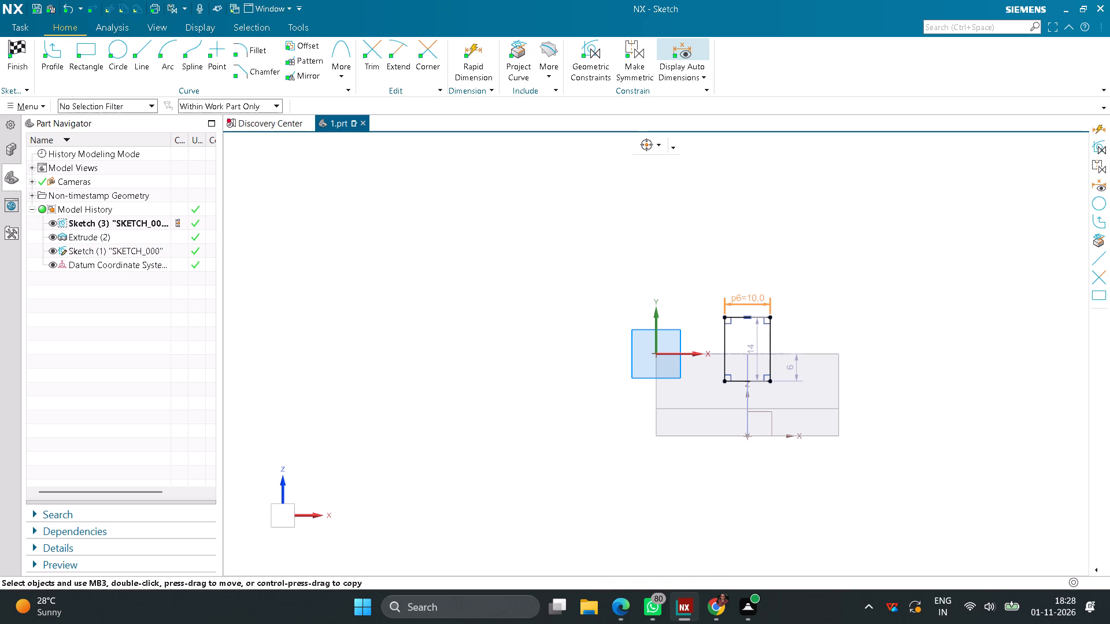
text(20)
key(Return)
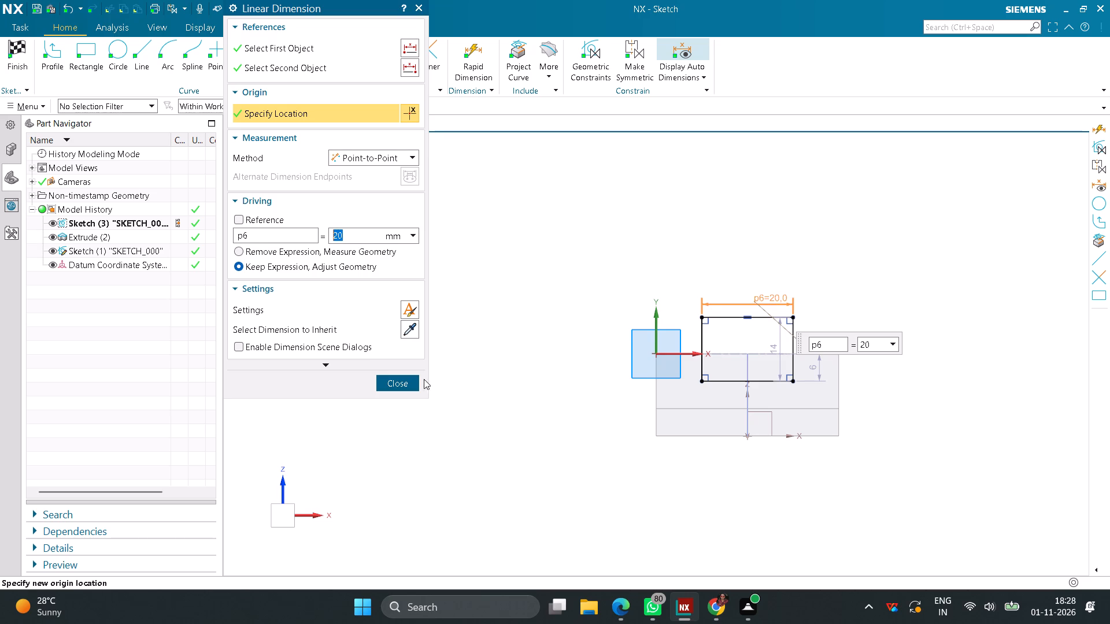
click(398, 382)
Dimension the rectangle's lower edge from the body's bottom edge and set the distance to 6 mm.
click(474, 50)
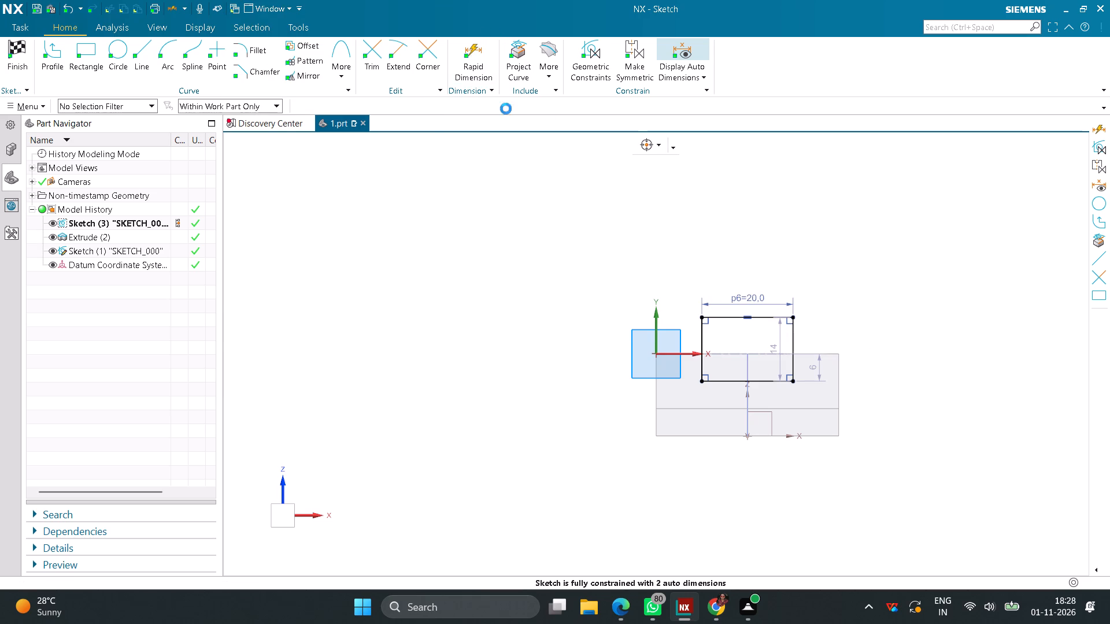
click(731, 382)
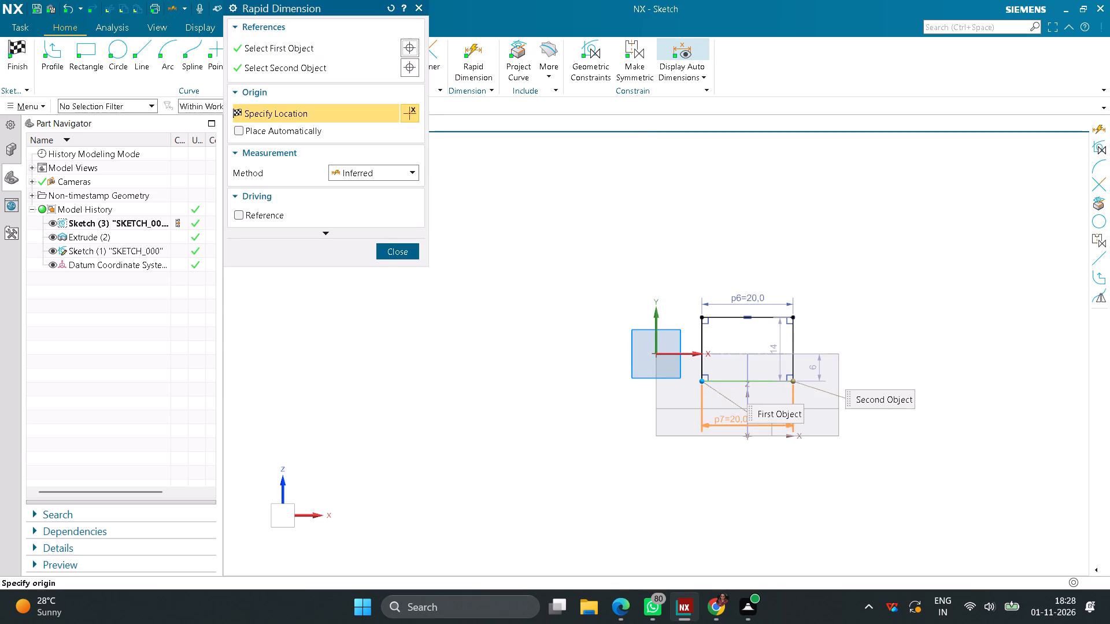
click(720, 437)
click(680, 471)
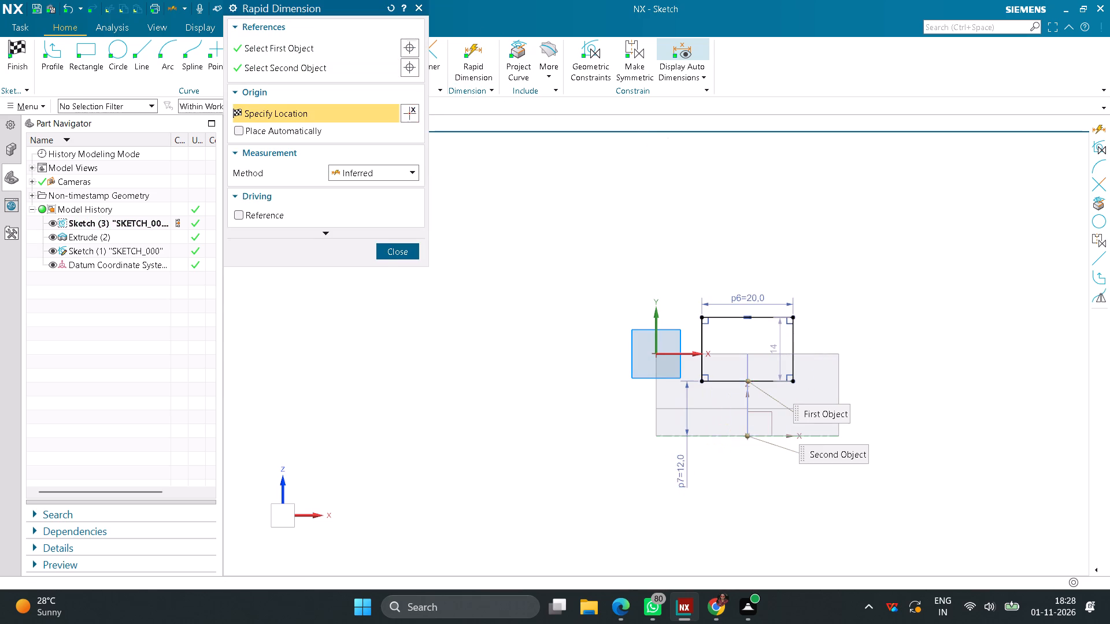
key(6)
key(Return)
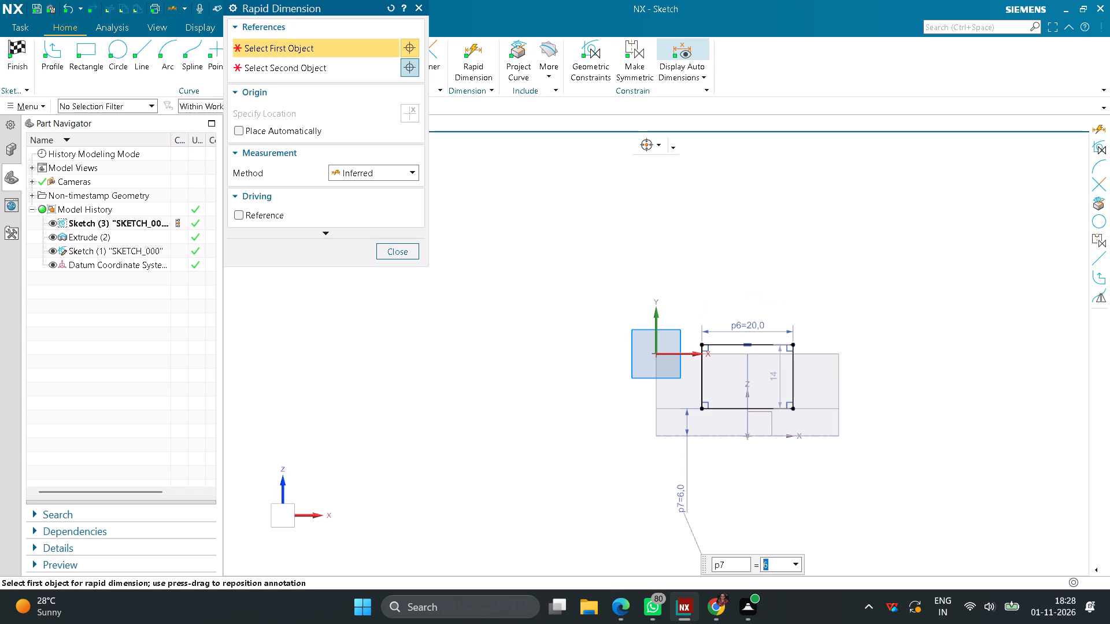
click(410, 252)
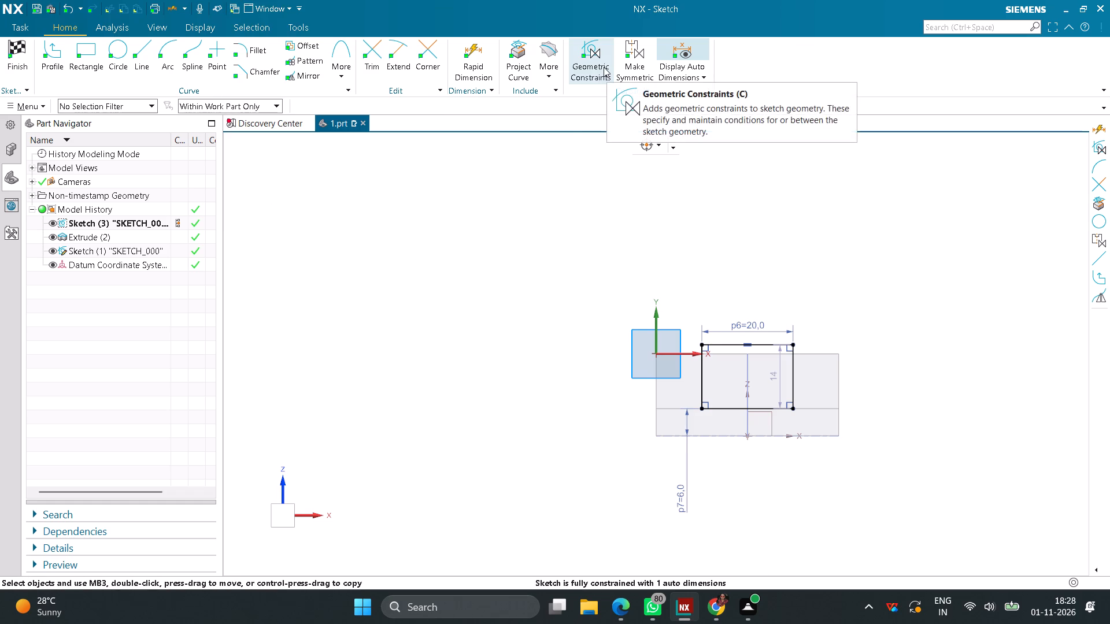
Make the midpoint of the rectangle's top line coincident with the first sketch's line endpoint on the wall's top edge, and finish the sketch.
click(604, 67)
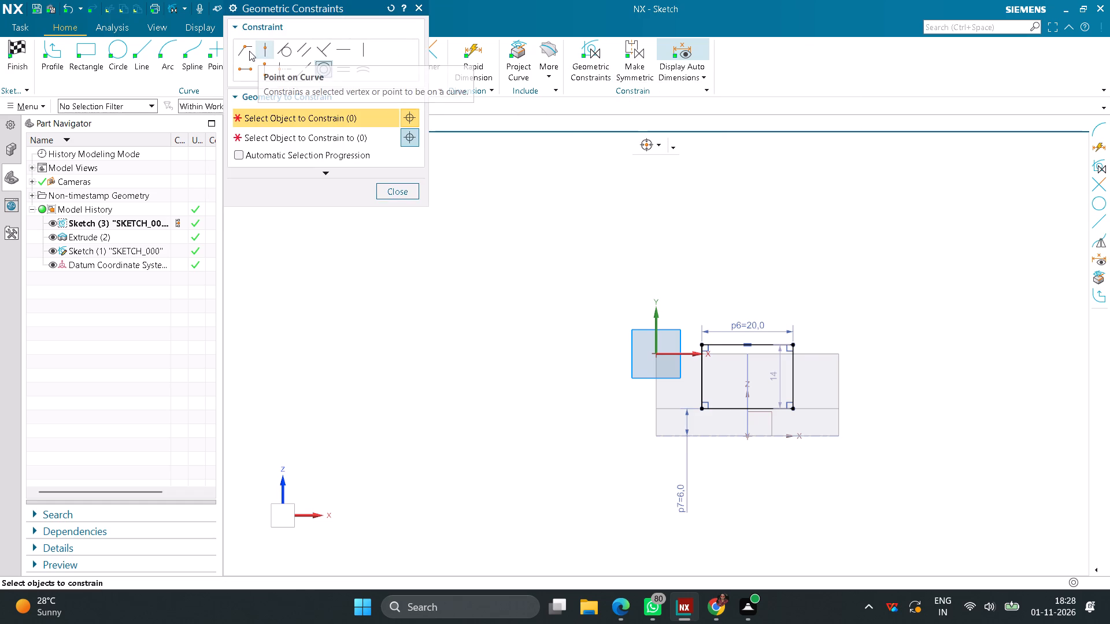
click(249, 51)
scroll(749, 355, up, 3)
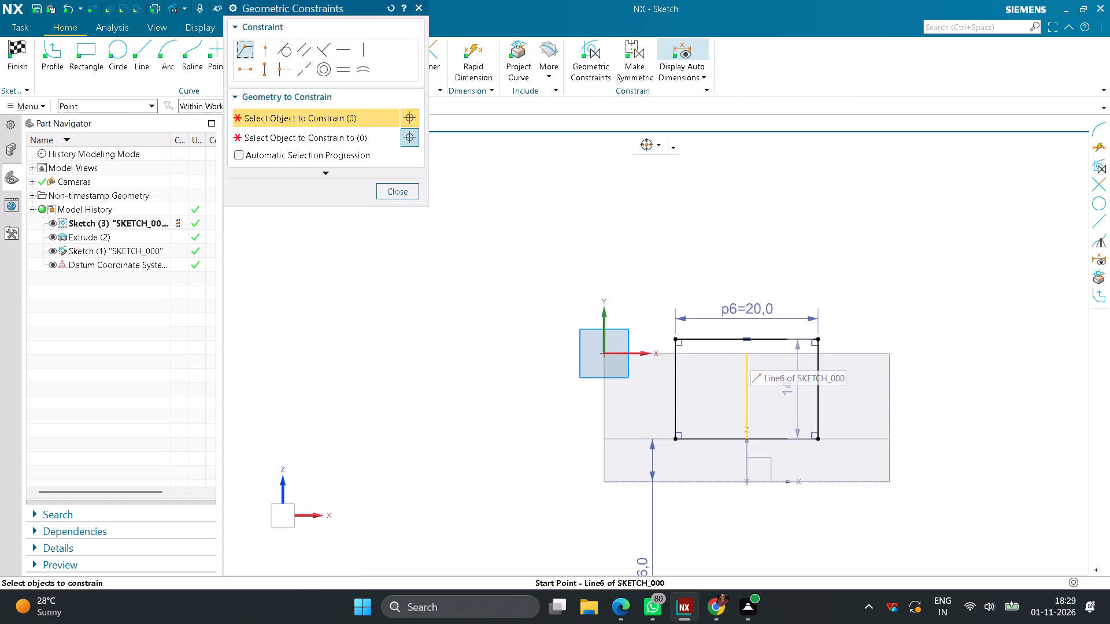
click(746, 335)
click(297, 138)
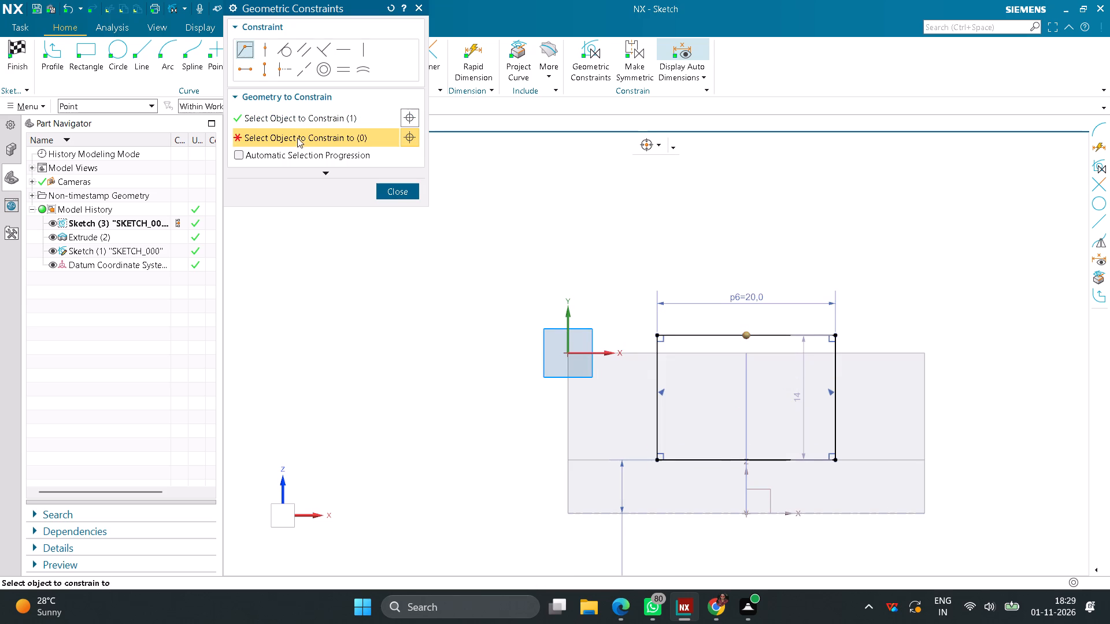
click(748, 354)
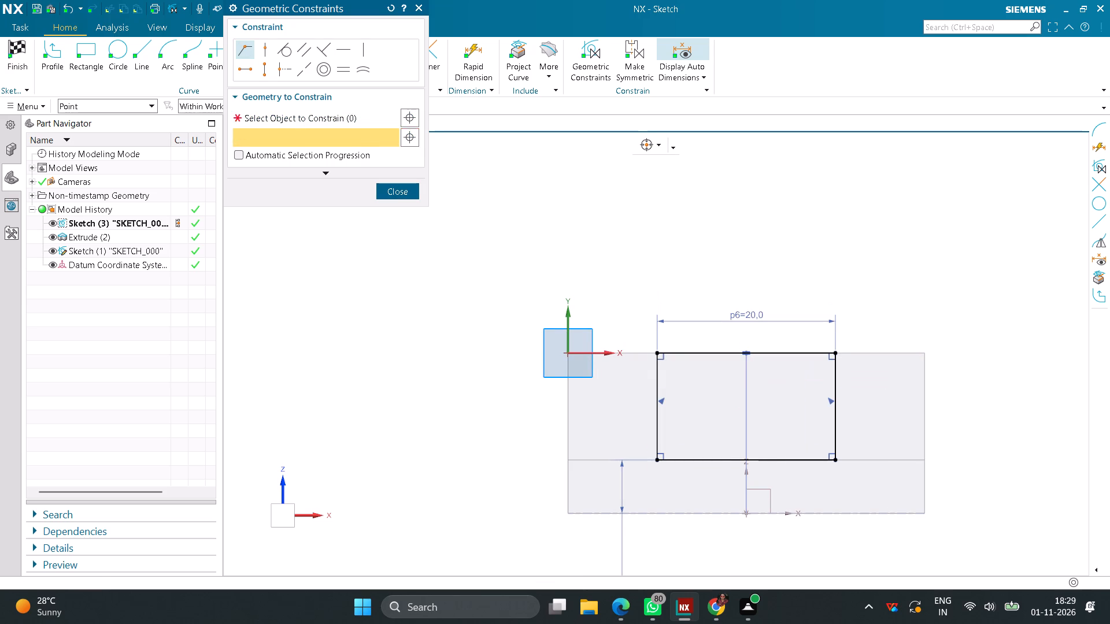
click(401, 195)
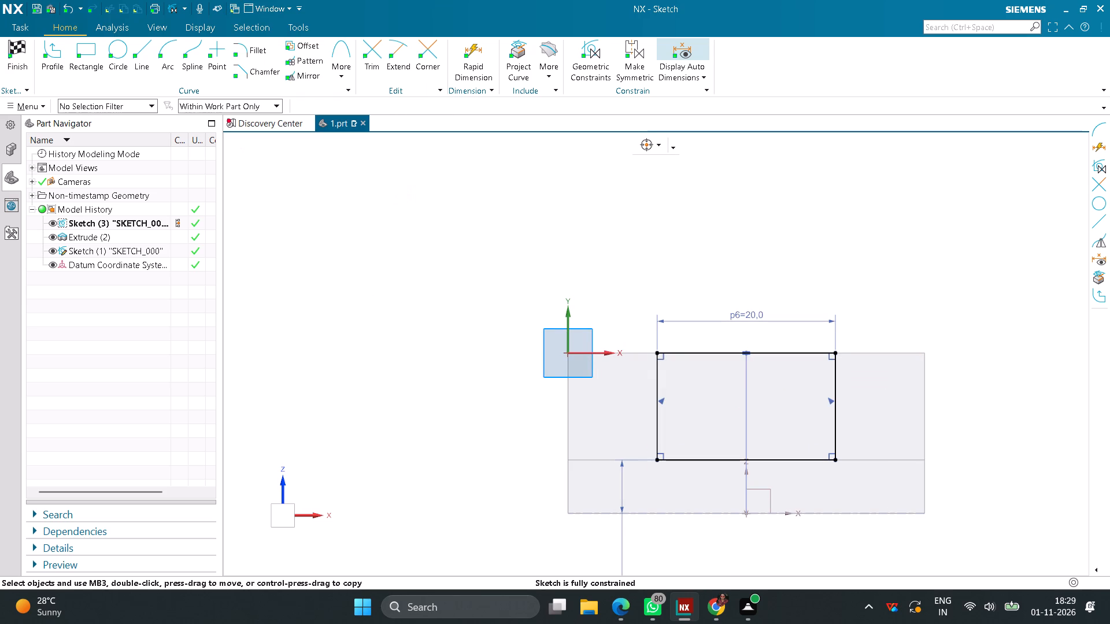
click(15, 51)
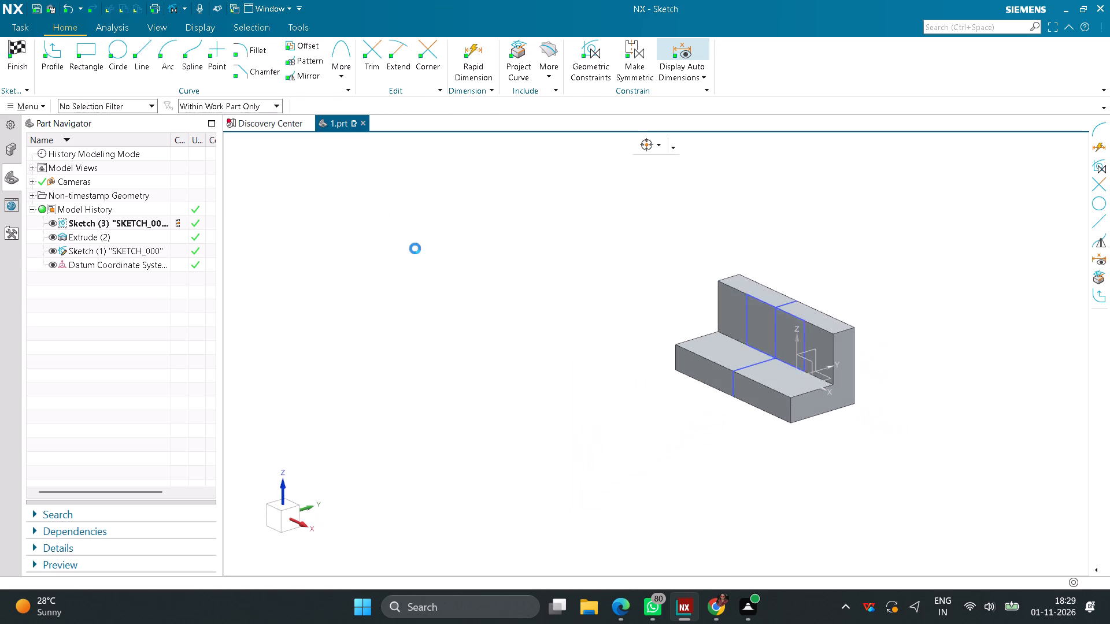
Extrude the rectangle 40 mm in the reversed direction through the upright wall, subtracting it with the Inferred Boolean.
click(88, 61)
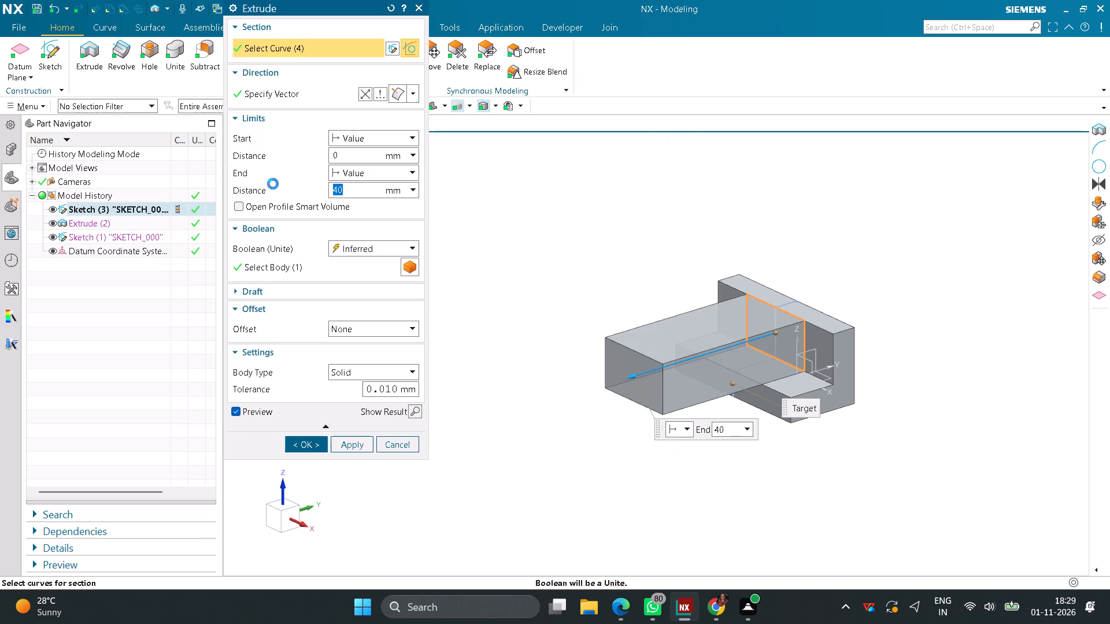
click(364, 96)
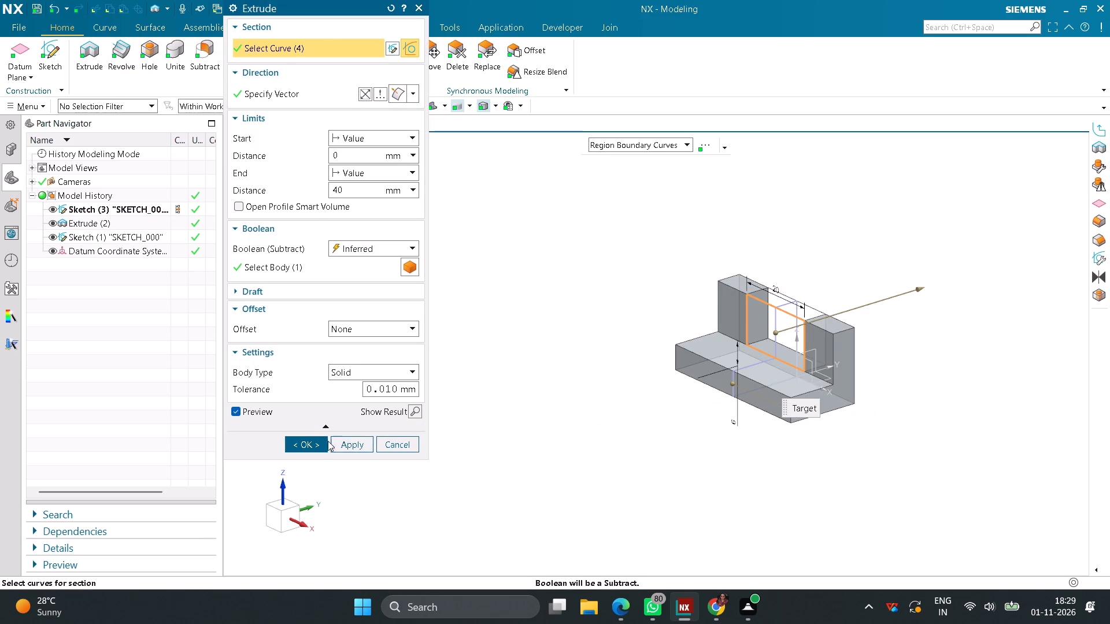
click(317, 443)
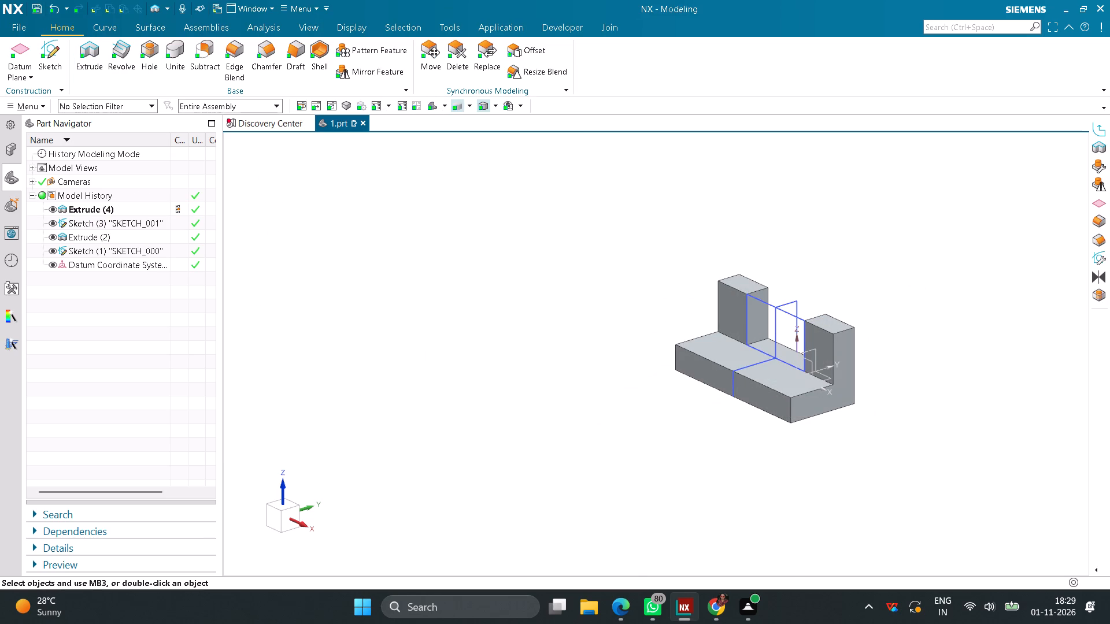
click(531, 415)
Blend the wall notch's bottom inside edge on the -X side with a 5 mm circular Edge Blend.
click(239, 49)
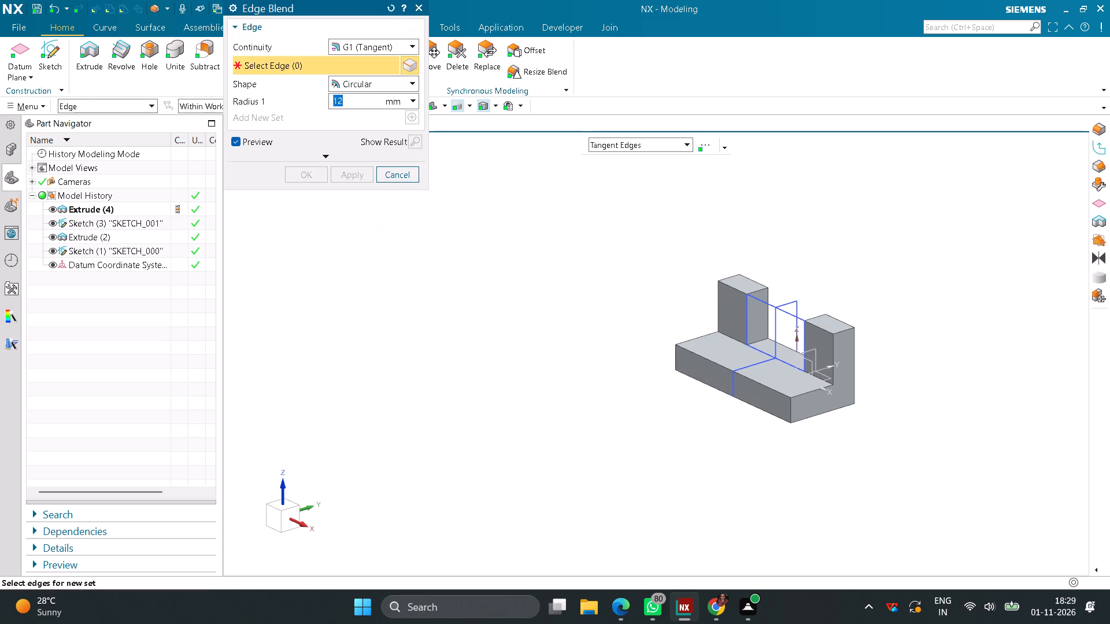
scroll(754, 343, up, 3)
click(760, 336)
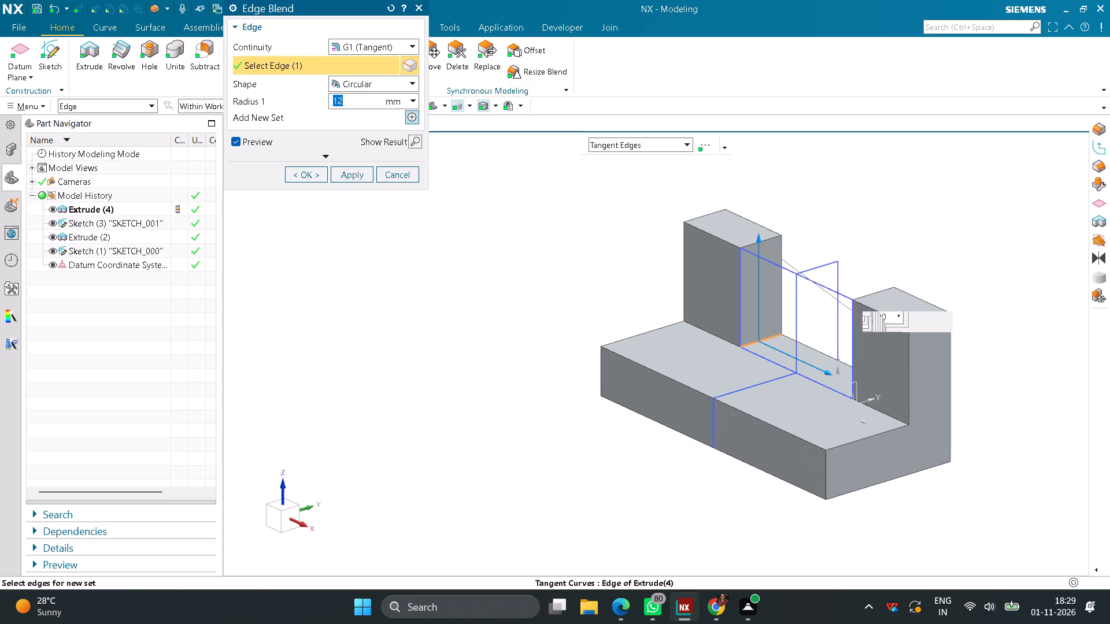
key(5)
key(Return)
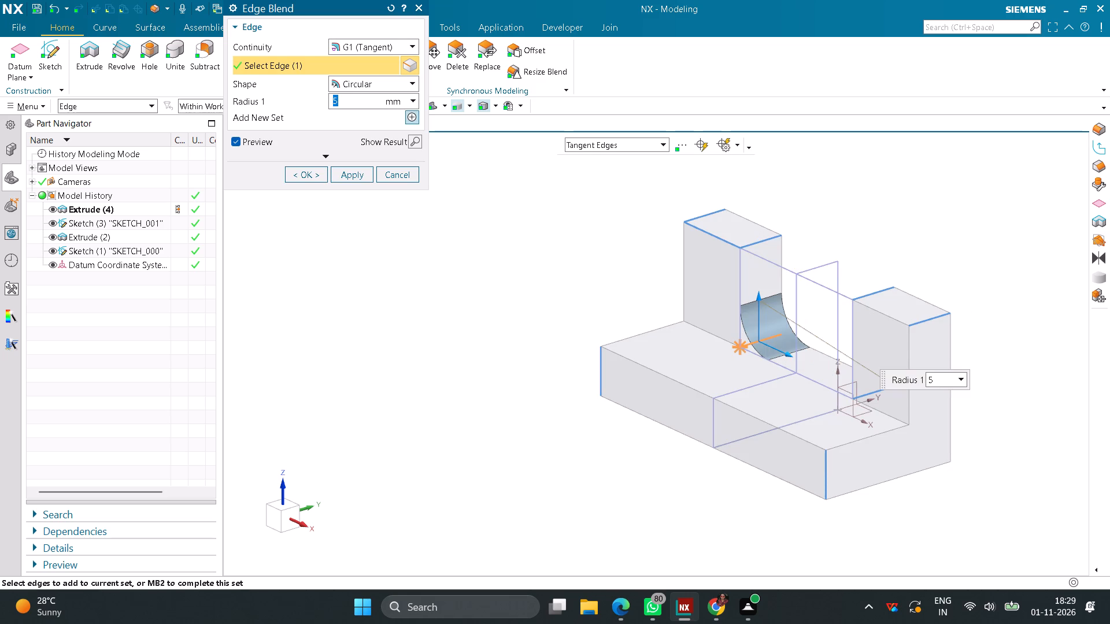
click(300, 180)
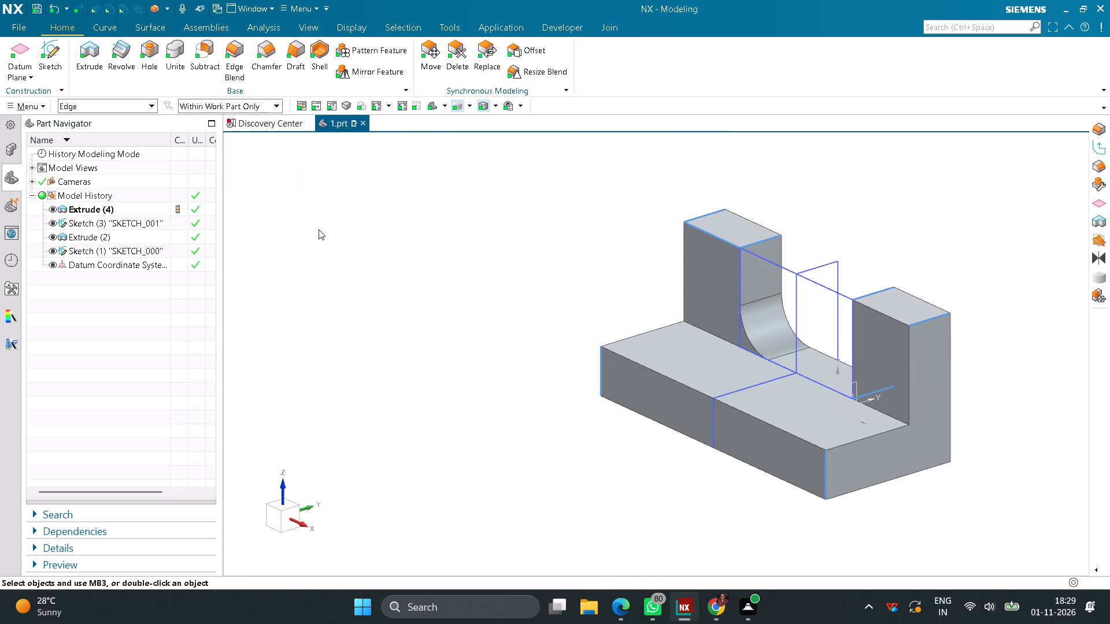
Blend the wall notch's opposite bottom inside edge, on the +X side, with a 5 mm radius.
middle_drag(354, 276, 417, 317)
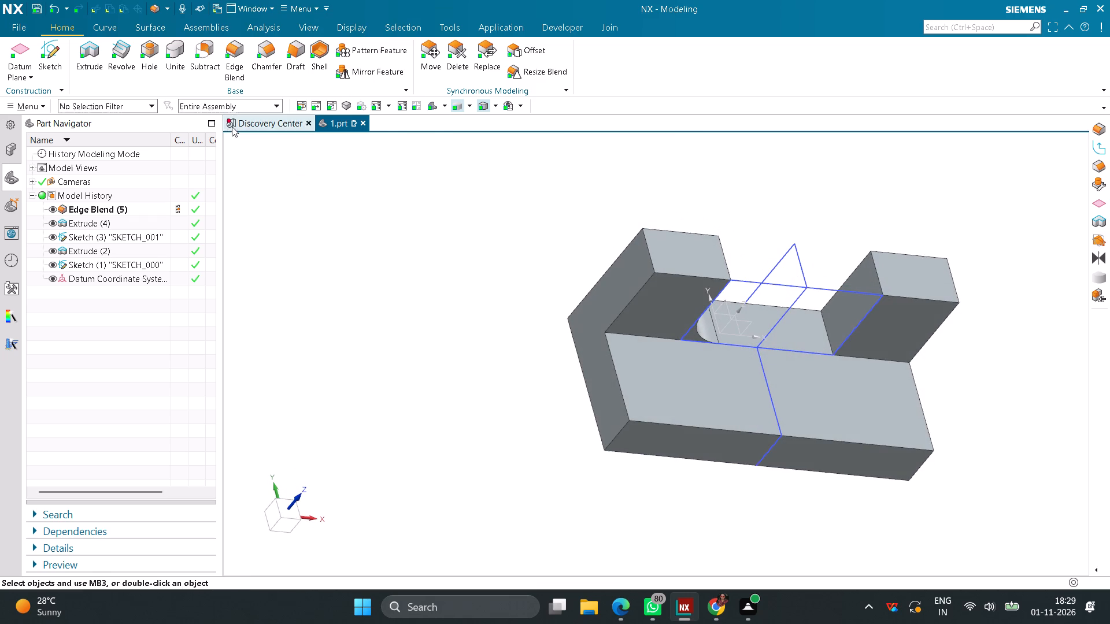
click(234, 61)
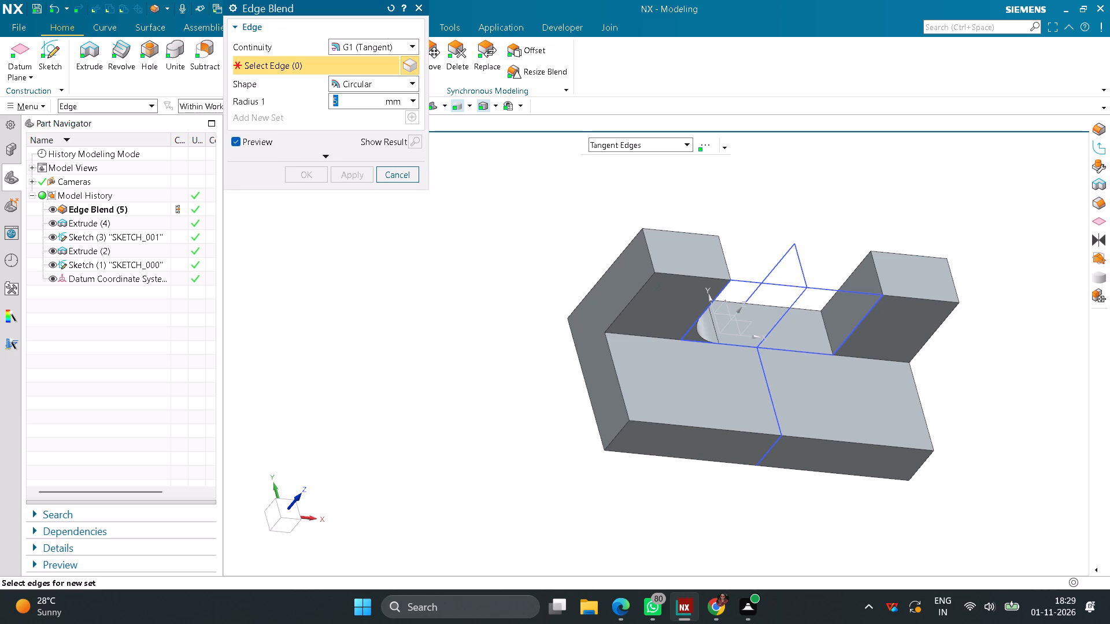
click(827, 333)
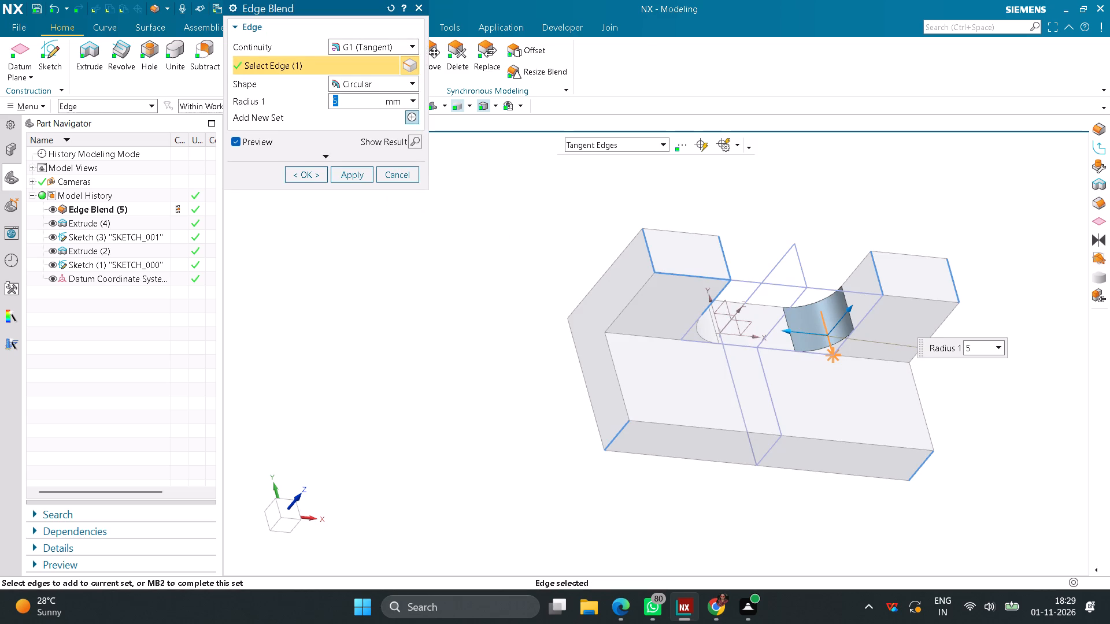
click(311, 174)
Blend the vertical front corner edge of the base on the -X side with a 6 mm radius.
scroll(470, 295, down, 3)
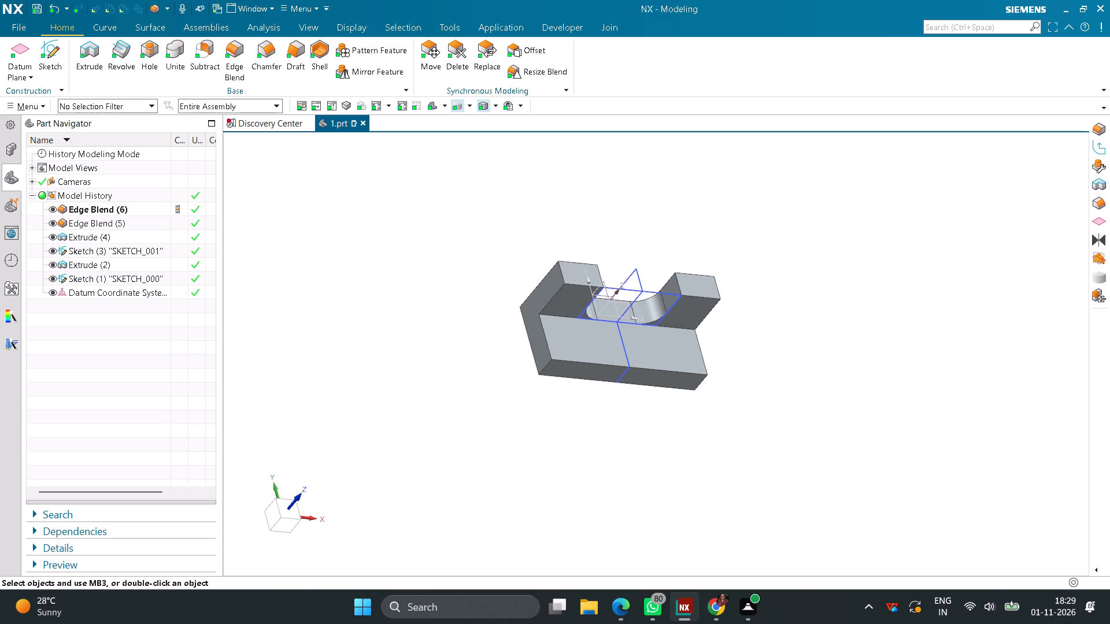
click(239, 58)
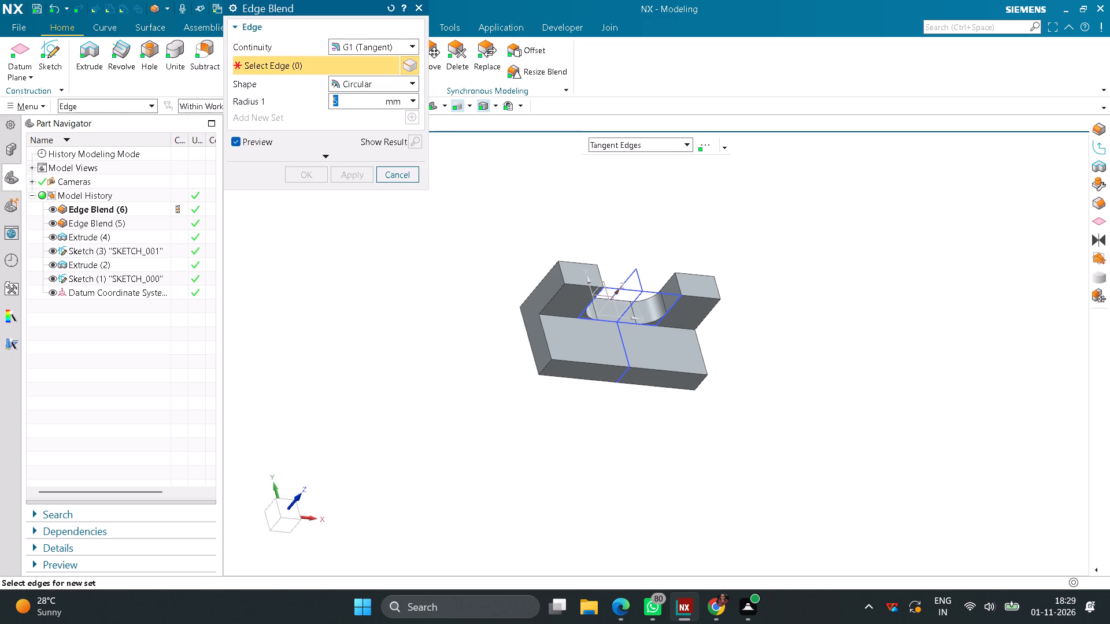
click(546, 369)
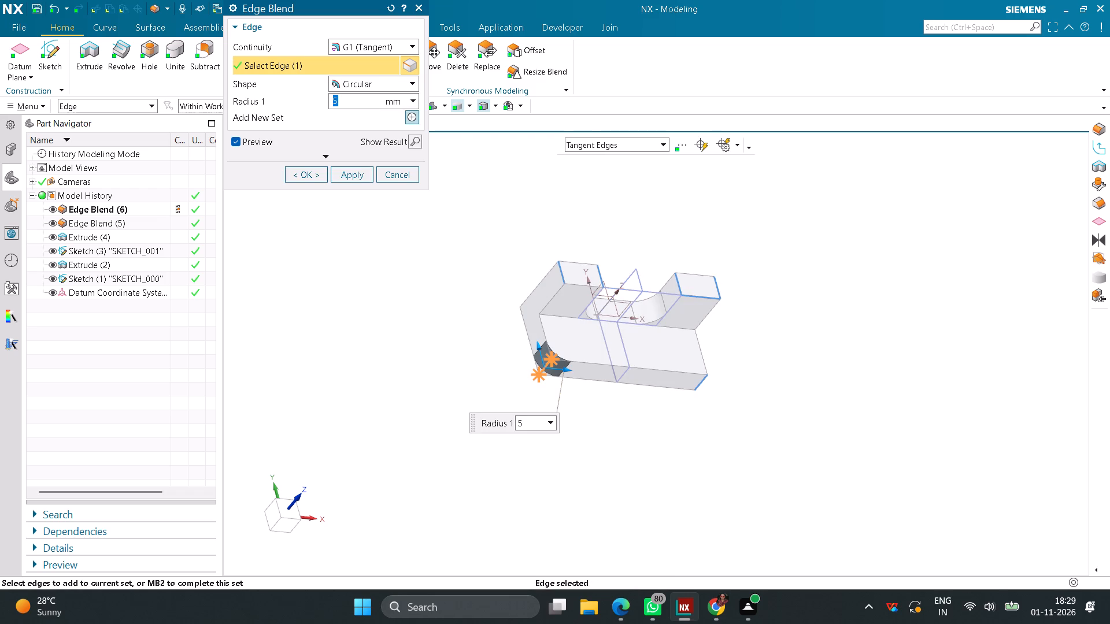
key(6)
key(Return)
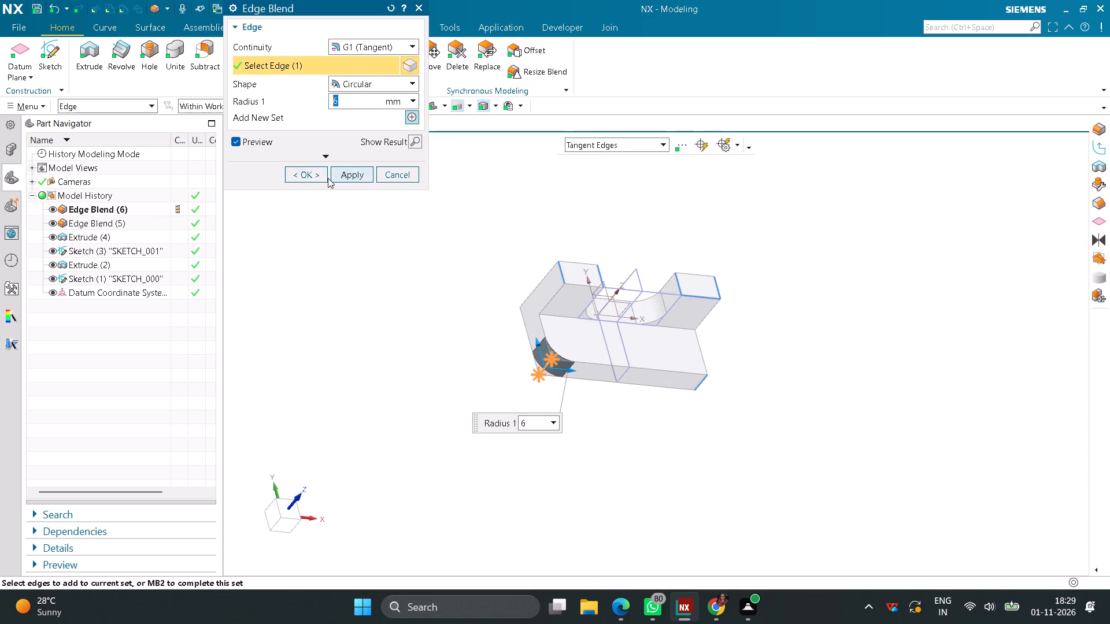
click(317, 174)
Blend the vertical front corner edge of the base on the +X side with a 6 mm radius.
middle_drag(608, 465, 562, 444)
click(238, 58)
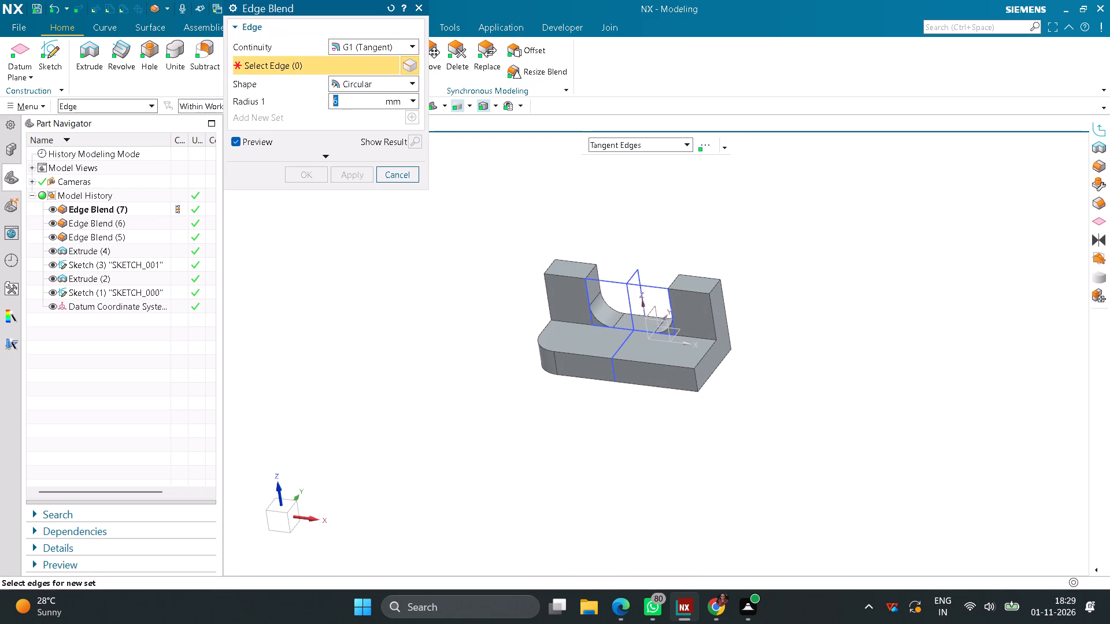
click(699, 382)
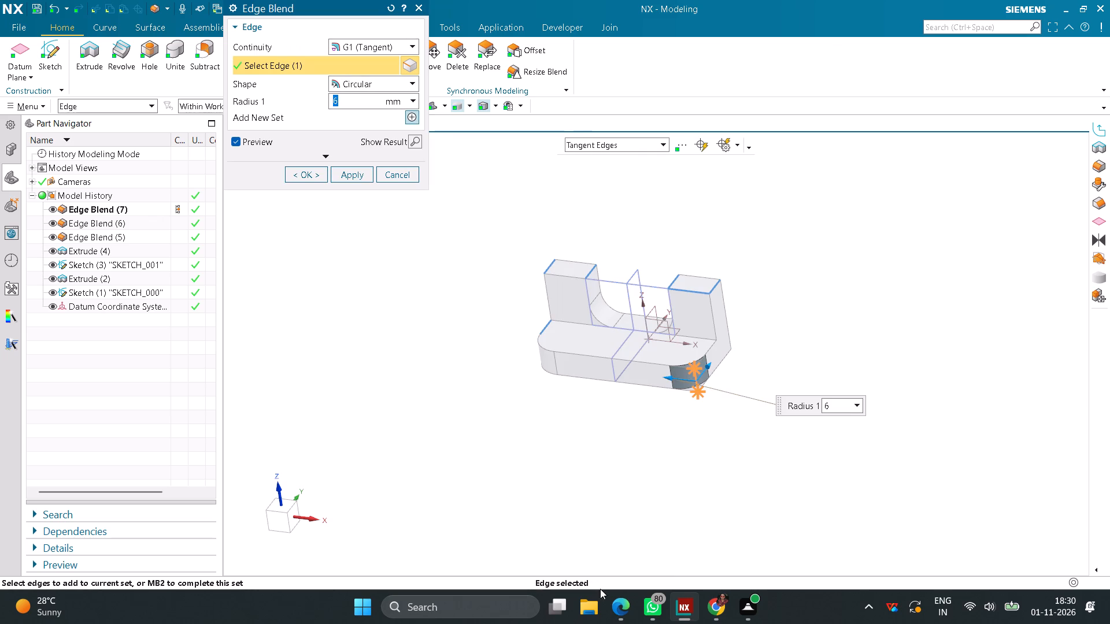
click(306, 174)
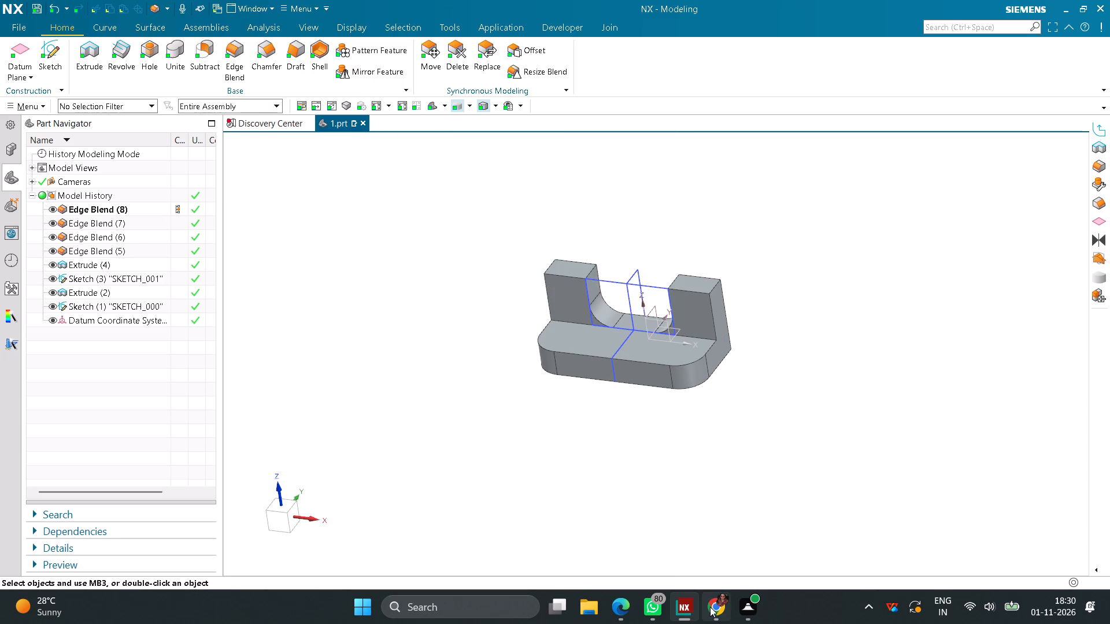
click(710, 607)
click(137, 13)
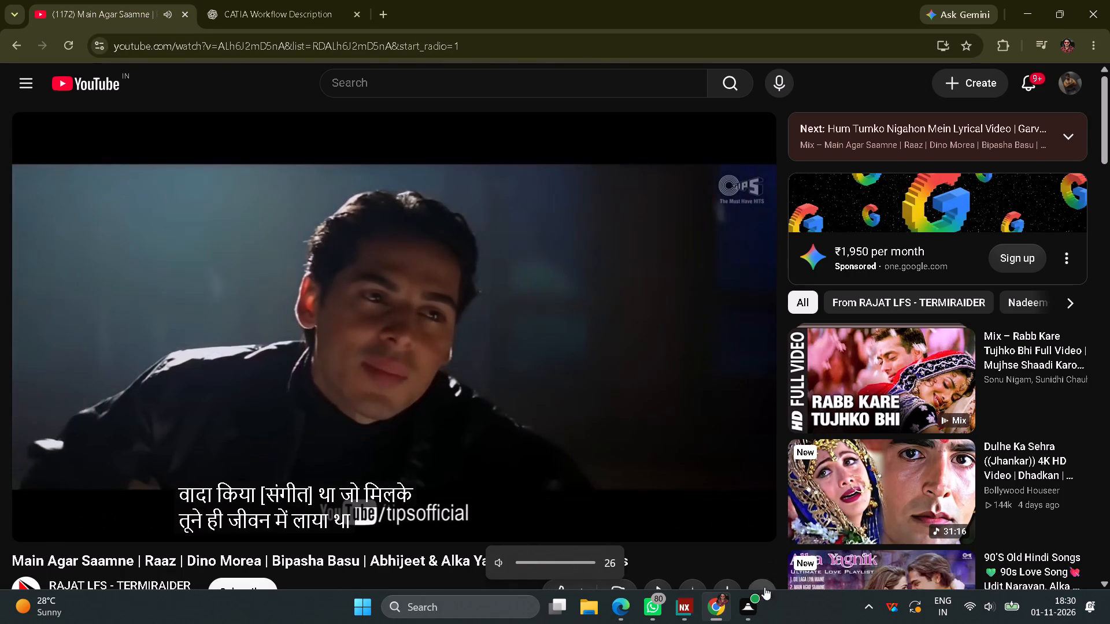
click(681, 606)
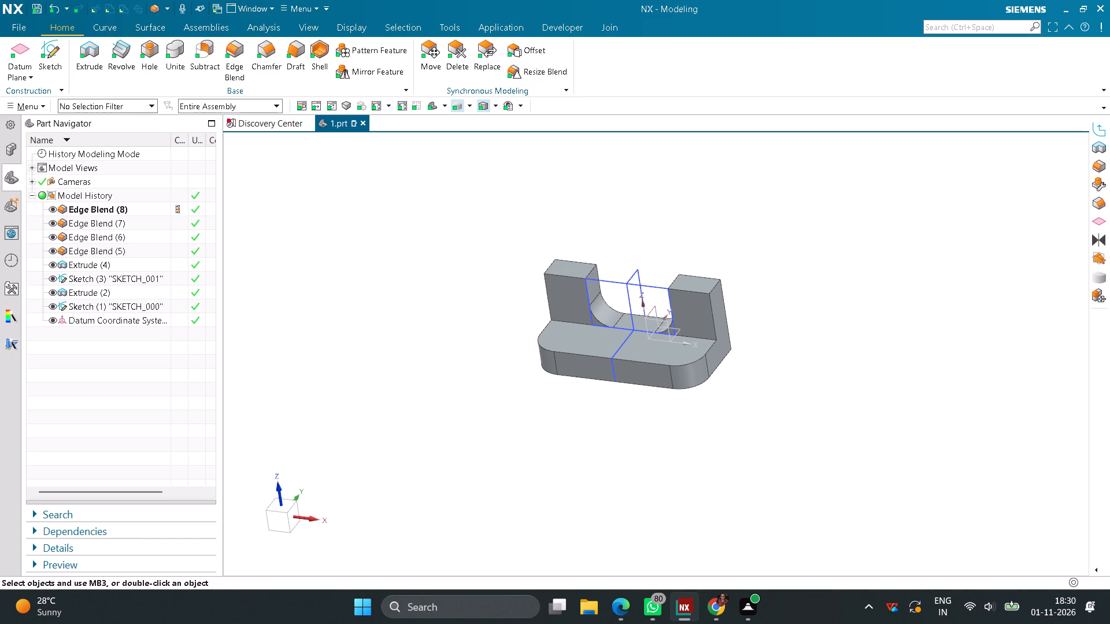
Create a sketch on the front face of the wall's -X upright and leave the Profile command.
click(57, 56)
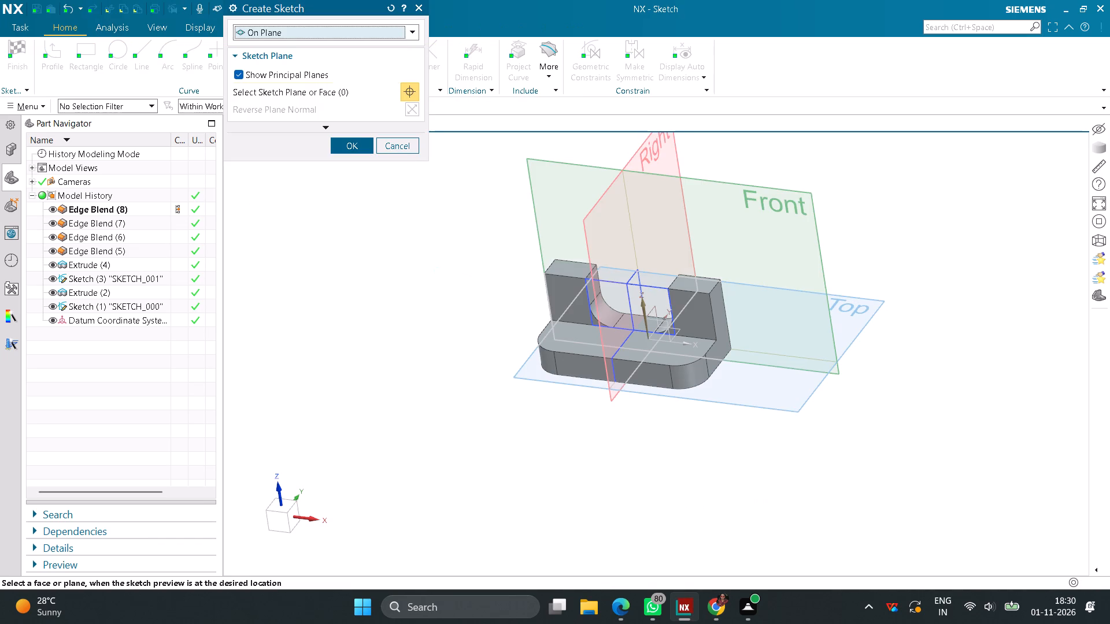
click(569, 289)
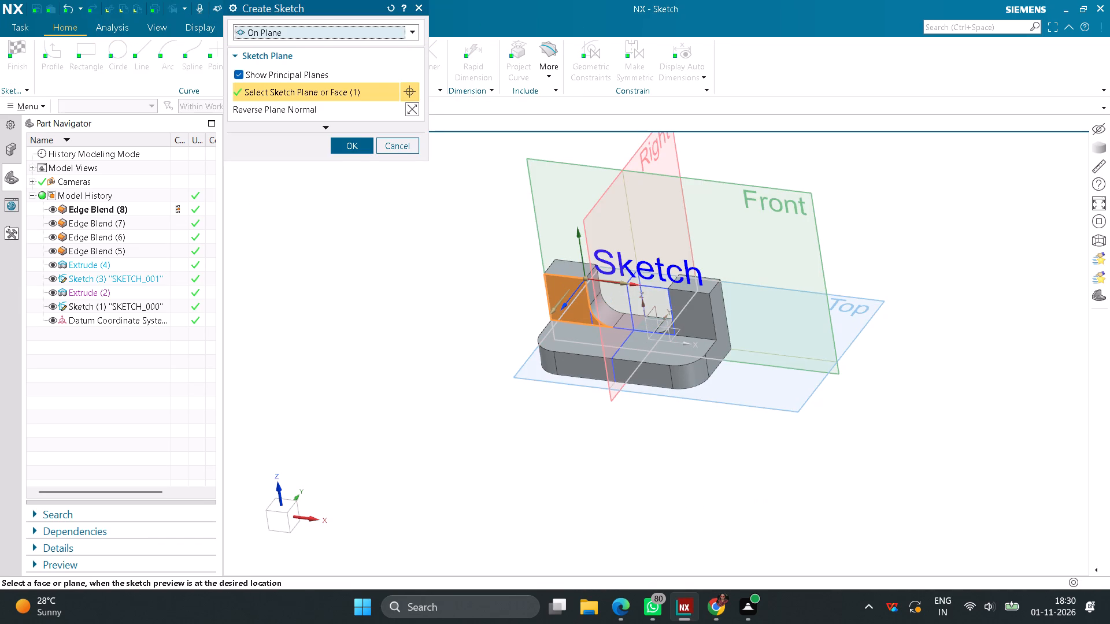
click(356, 151)
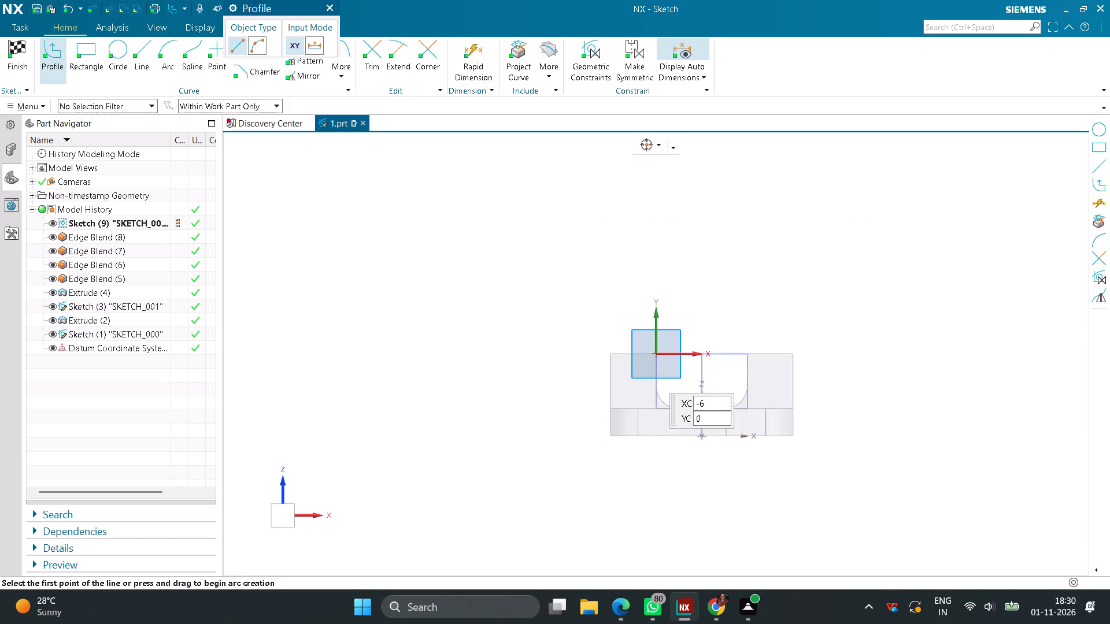
scroll(635, 349, up, 2)
middle_click(569, 303)
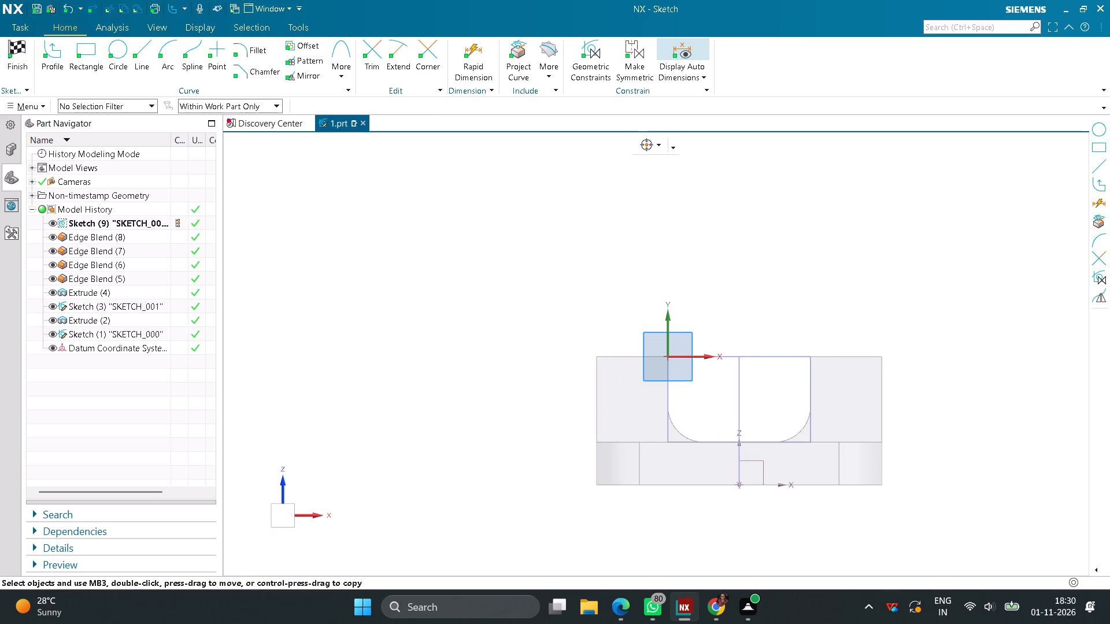
Project the top edge of the -X upright into the sketch with Project Curve.
click(617, 356)
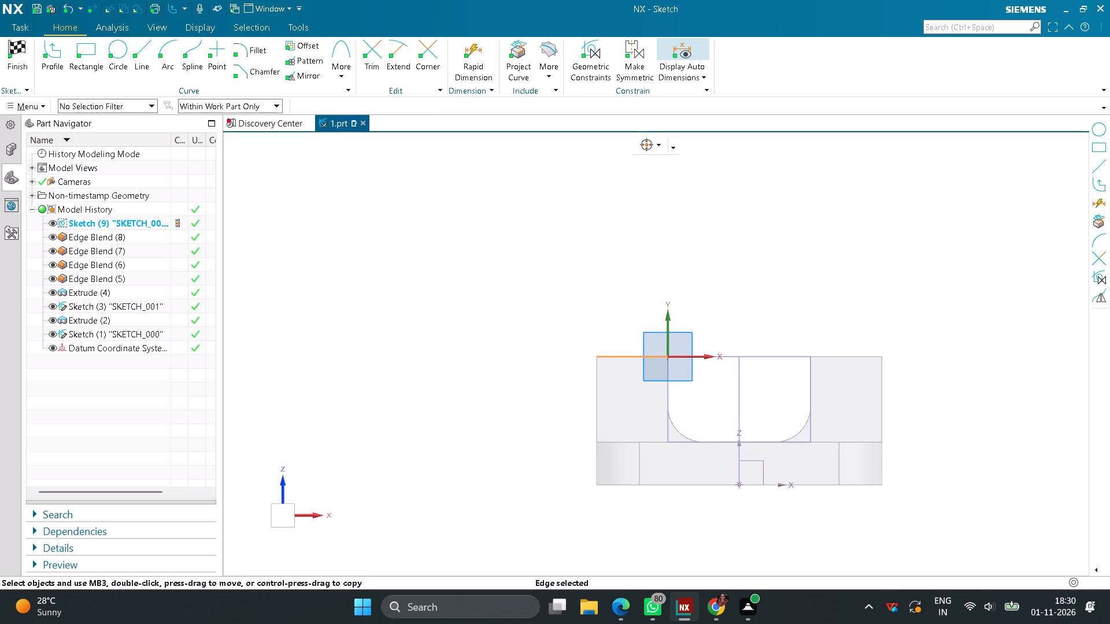
click(523, 56)
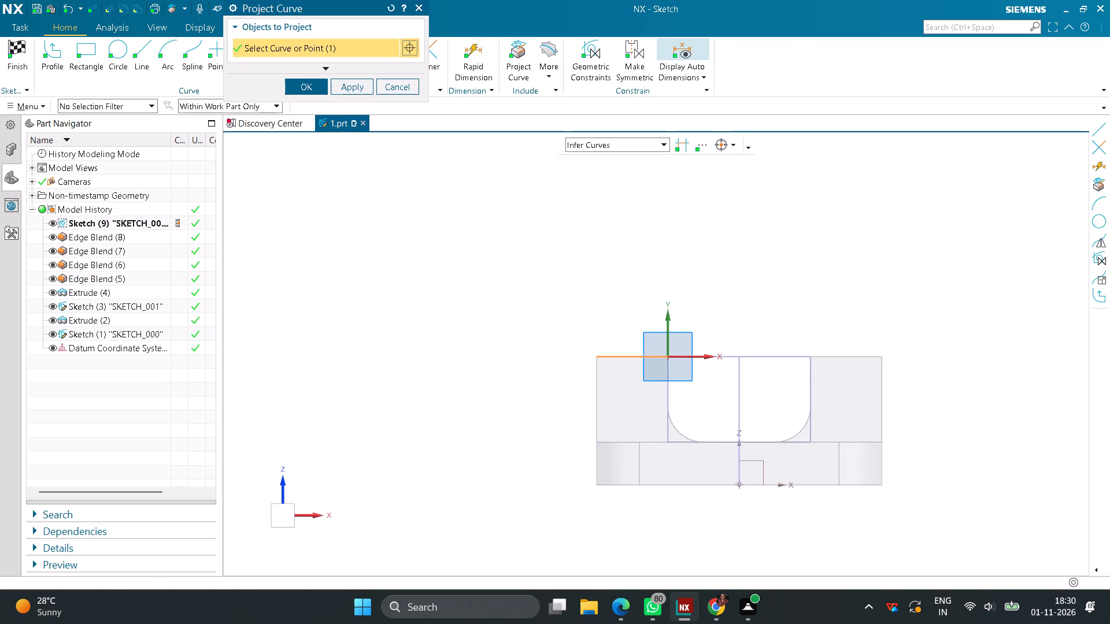
click(317, 91)
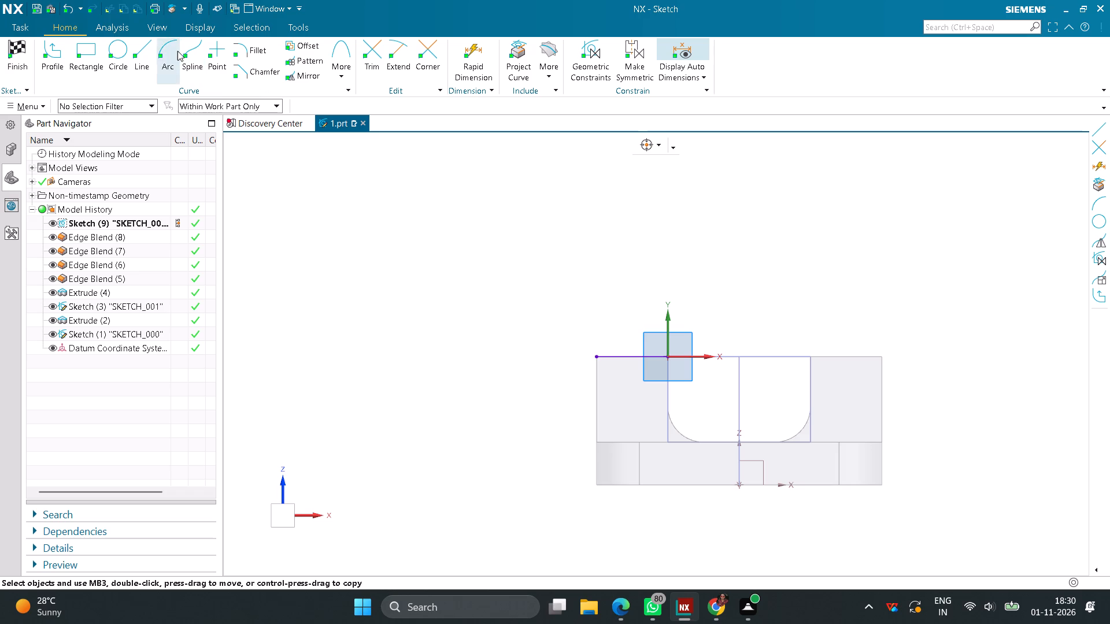
Draw a three-point semicircular arc above the projected line, joining its two endpoints, and finish the sketch.
click(177, 51)
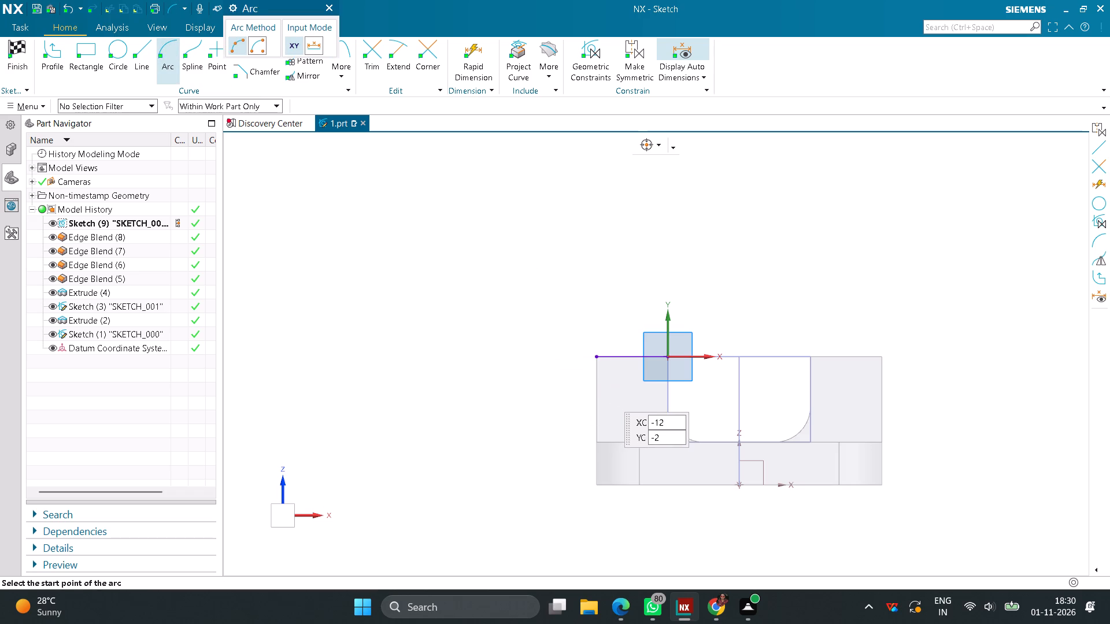
scroll(584, 373, up, 3)
click(609, 339)
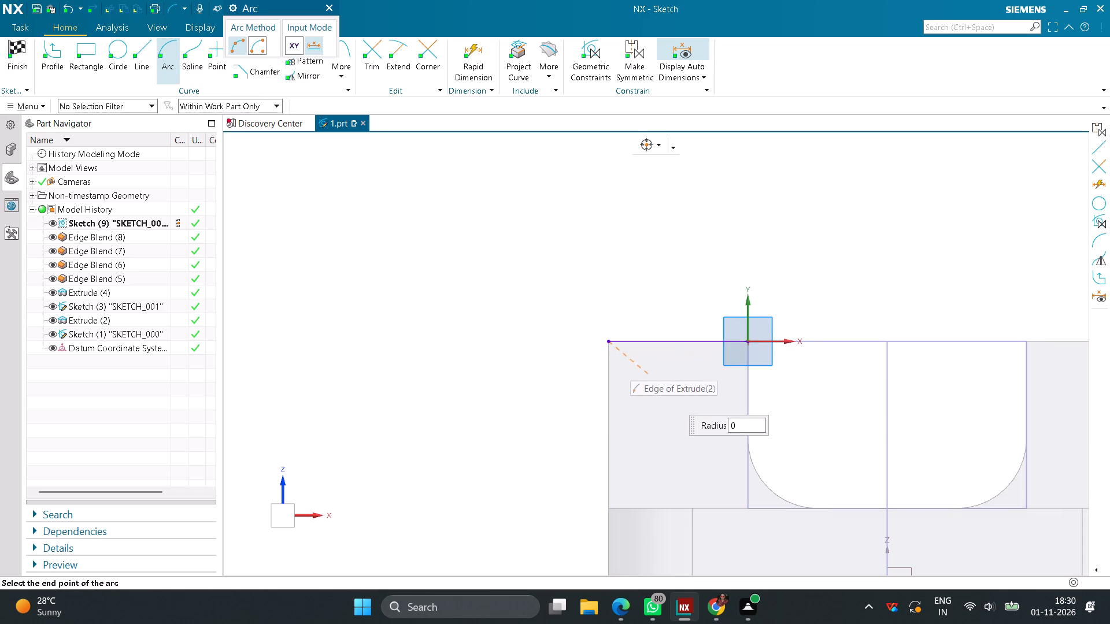
click(745, 341)
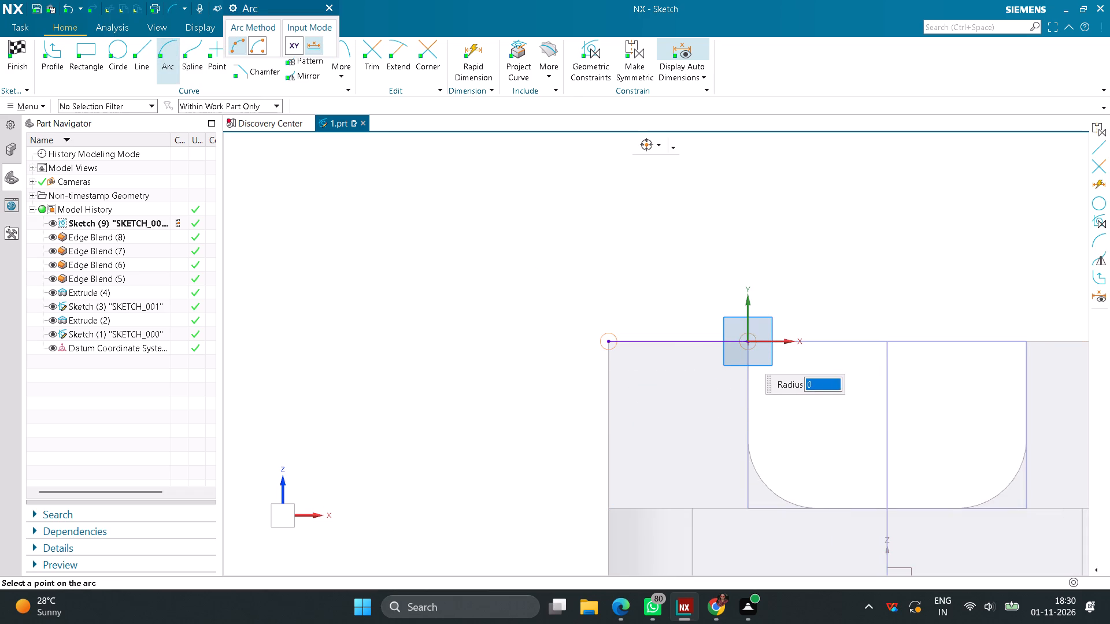
click(706, 294)
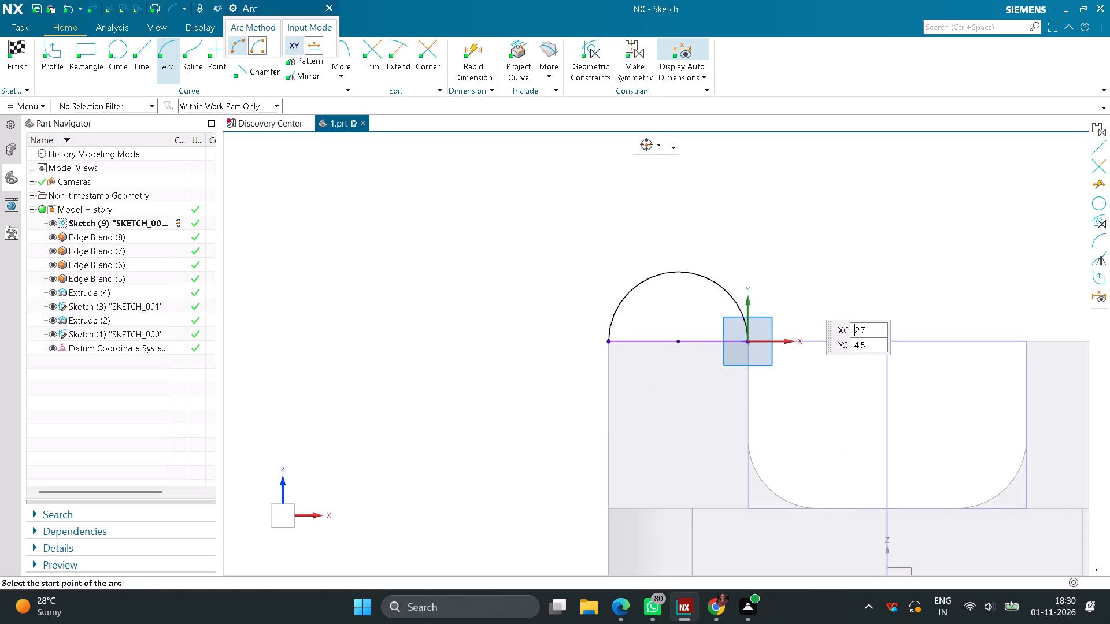
scroll(786, 279, down, 3)
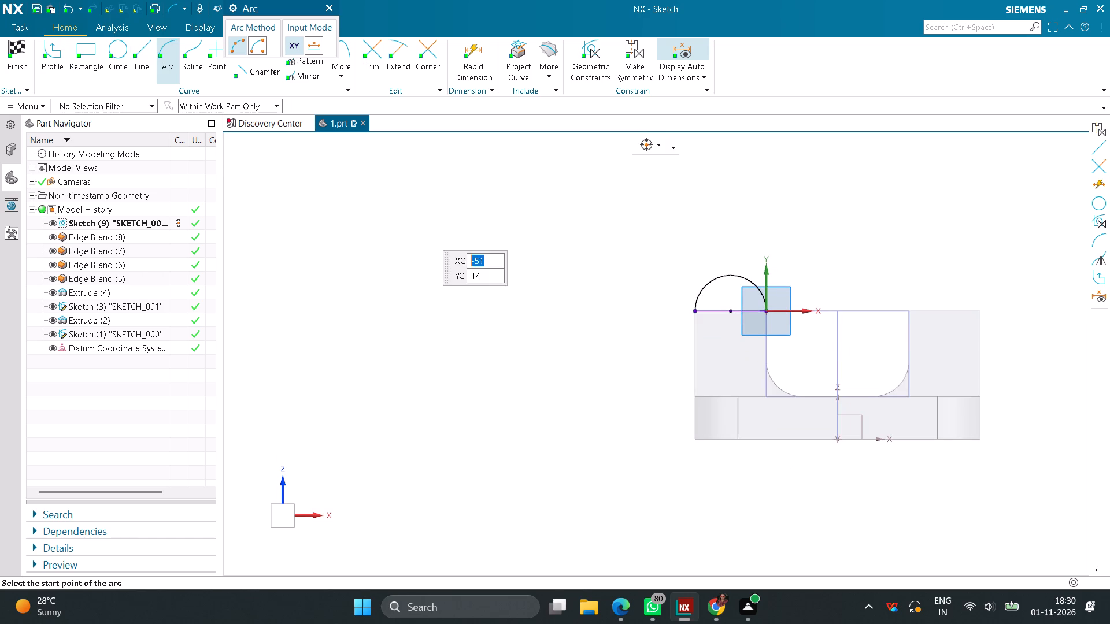
middle_drag(402, 210, 407, 188)
click(13, 57)
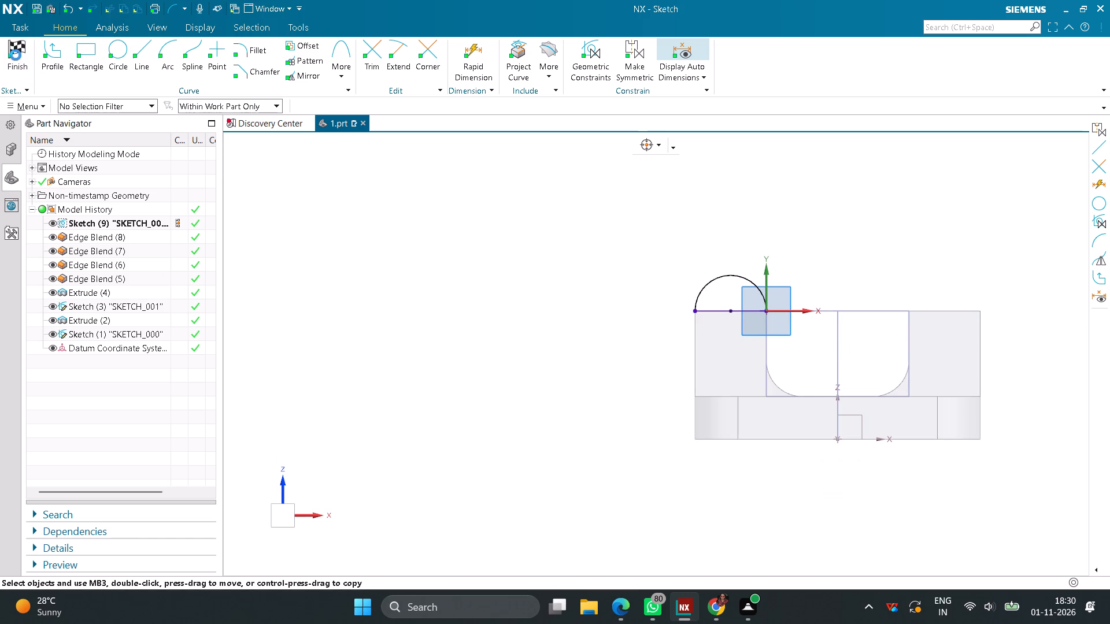
Extrude the semicircular profile 6 mm in the reversed direction, uniting it with the wall's upright using the Inferred Boolean.
click(94, 55)
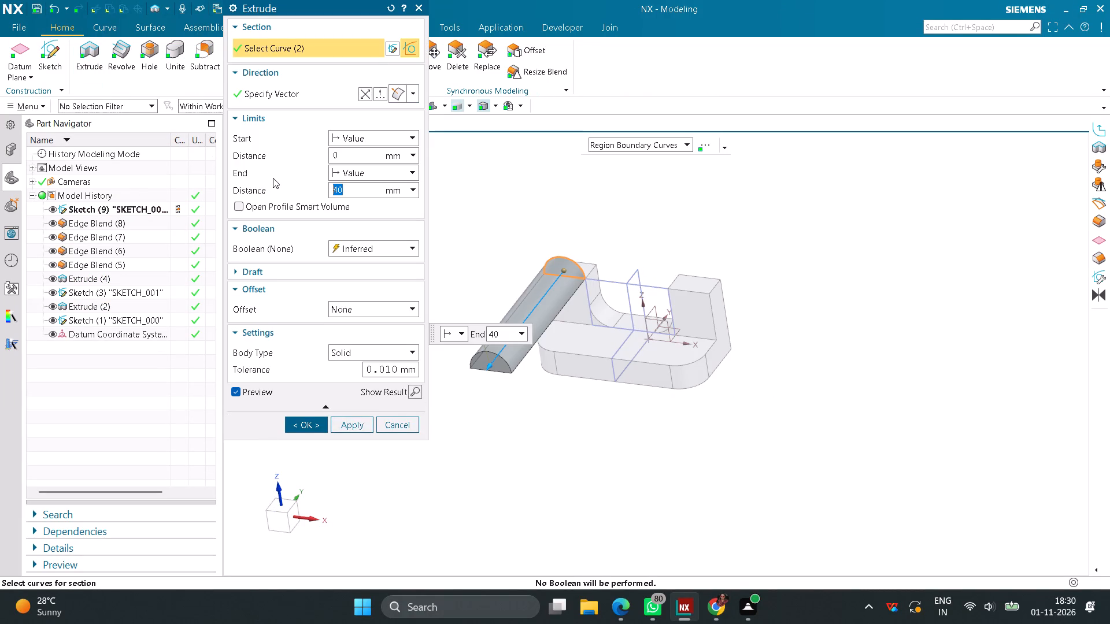
text(65)
key(BackSpace)
key(Return)
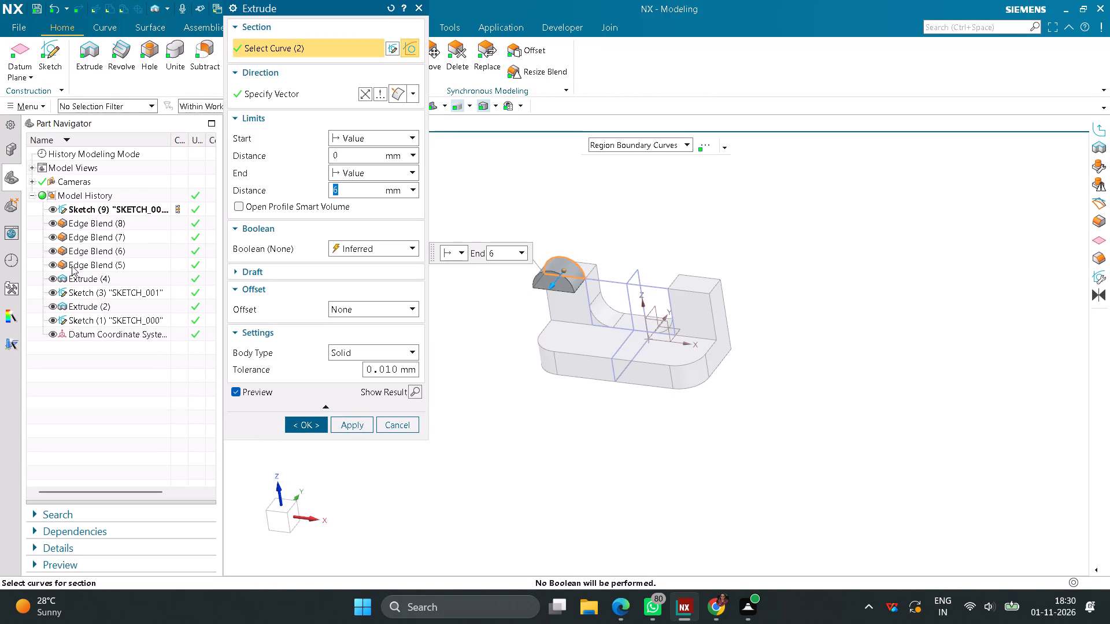
click(364, 96)
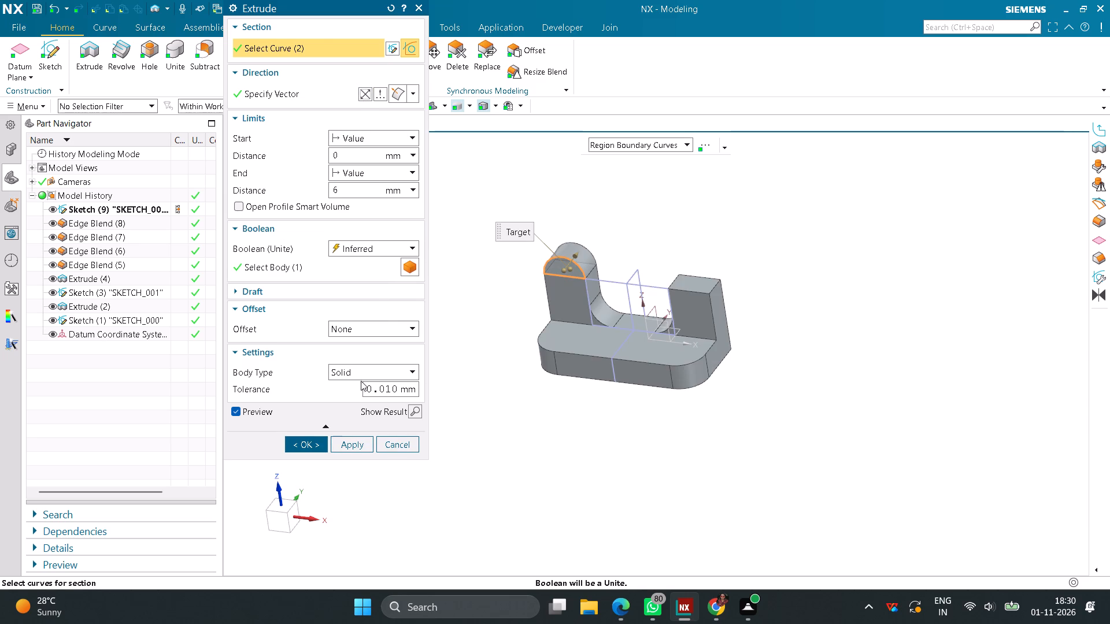
click(313, 447)
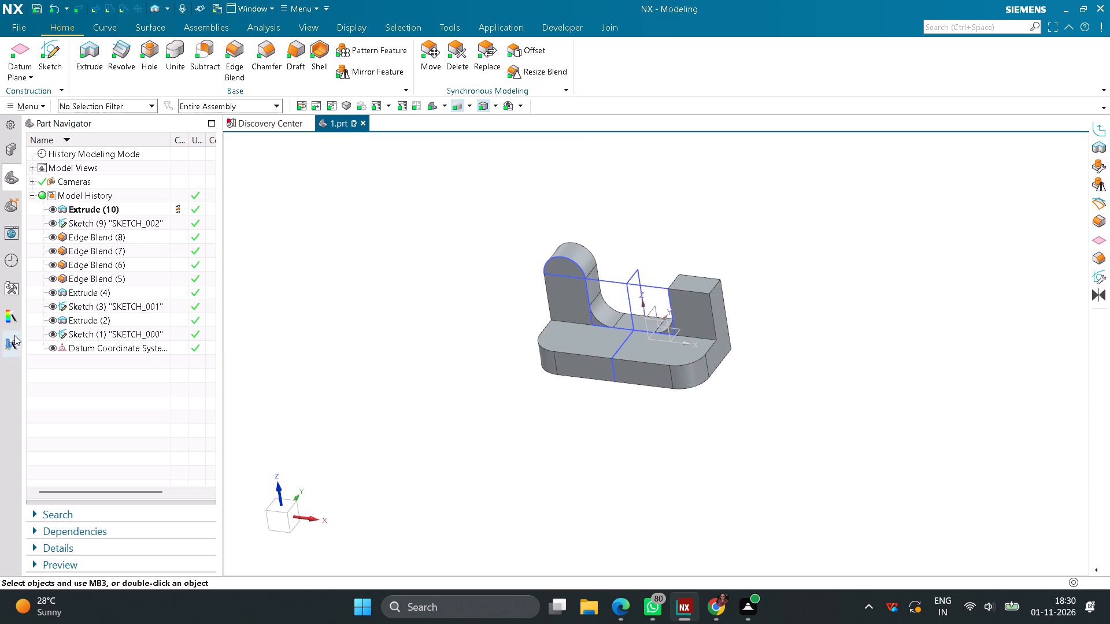
Create a sketch on the front face of the wall's +X upright and project the upright's top edge into it.
click(48, 54)
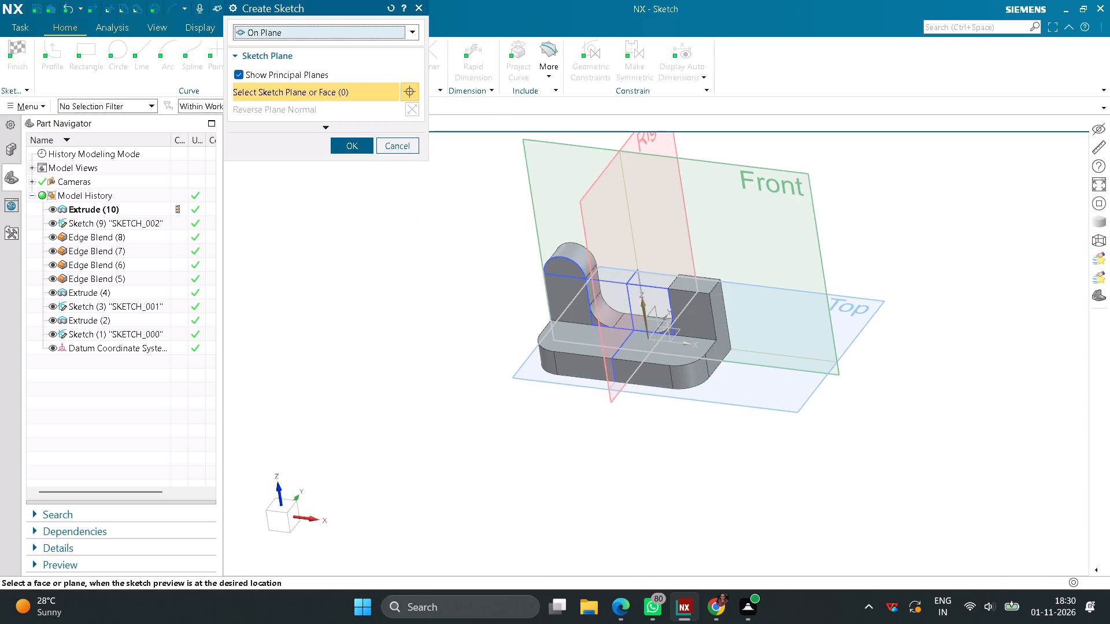
click(709, 321)
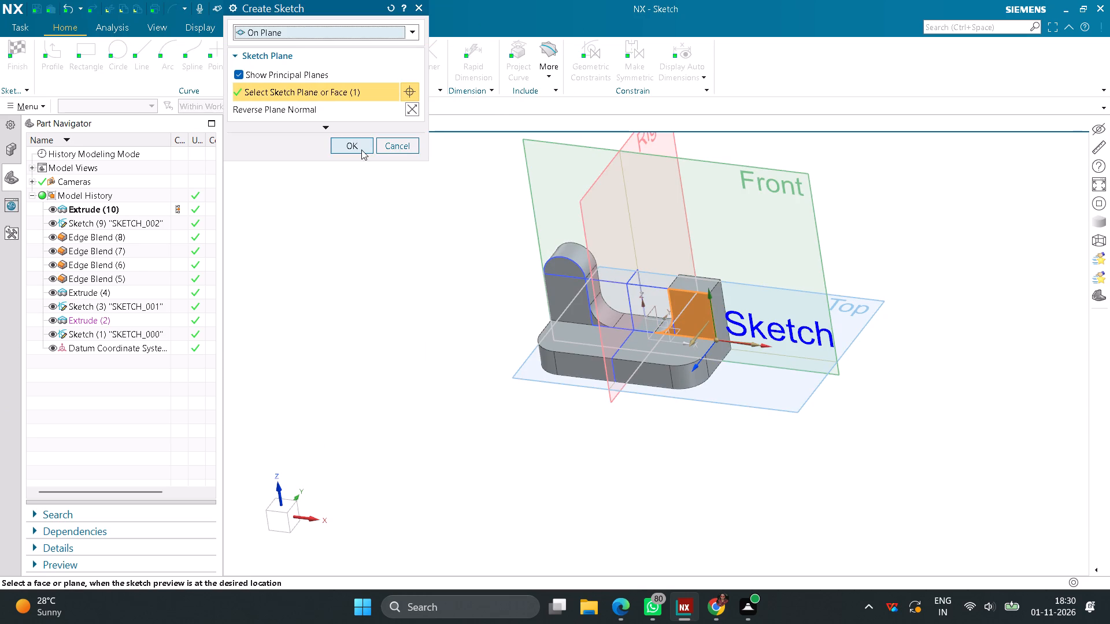
click(361, 150)
scroll(628, 270, up, 2)
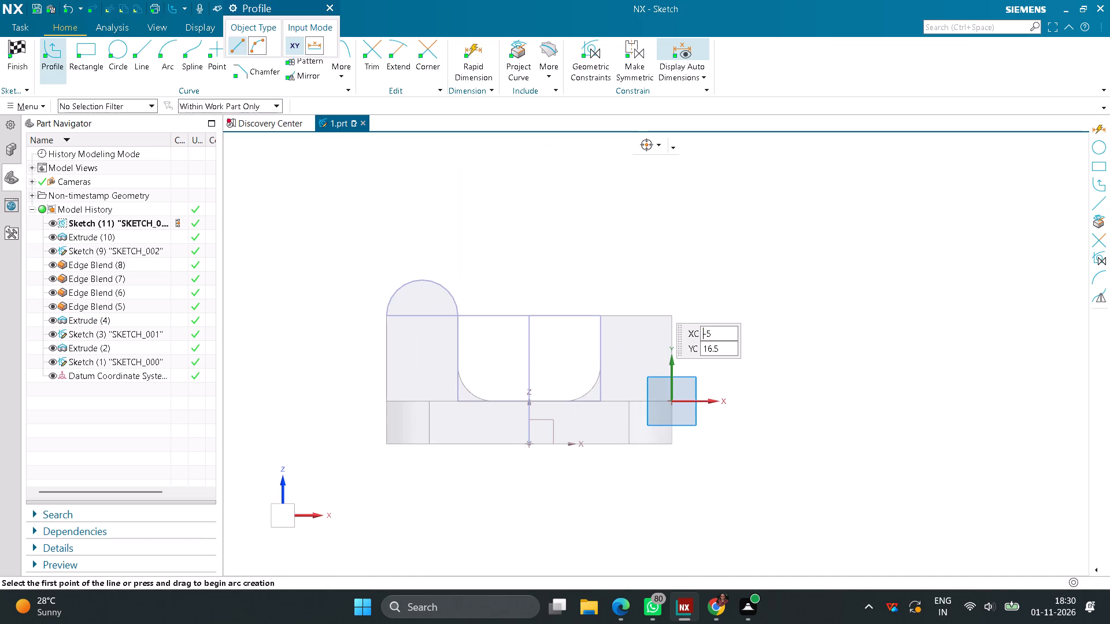
middle_click(650, 285)
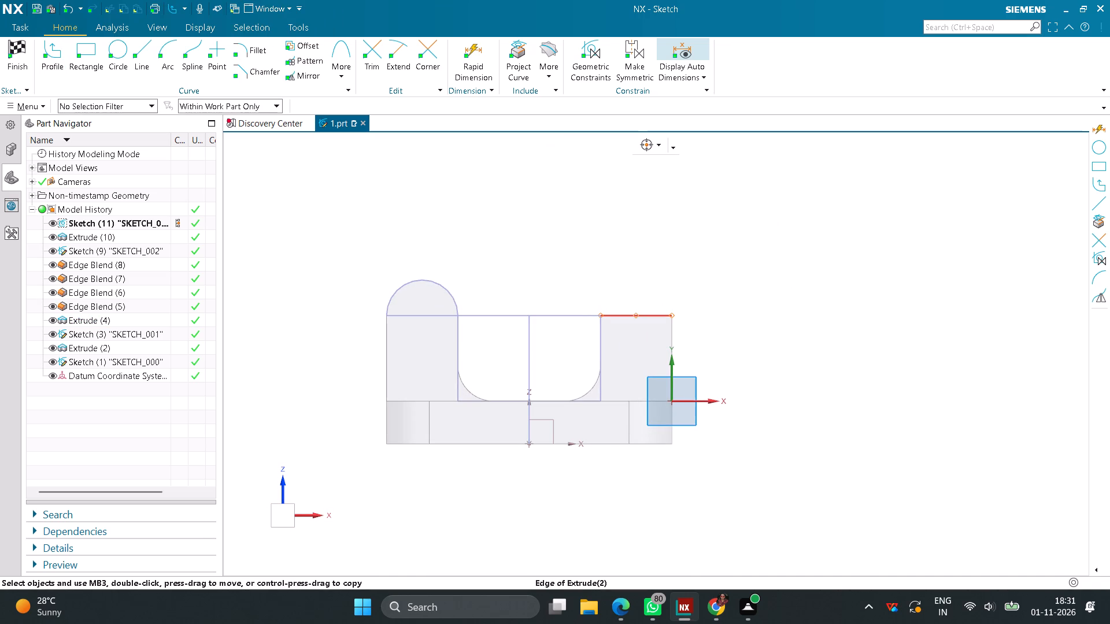
click(654, 316)
click(520, 57)
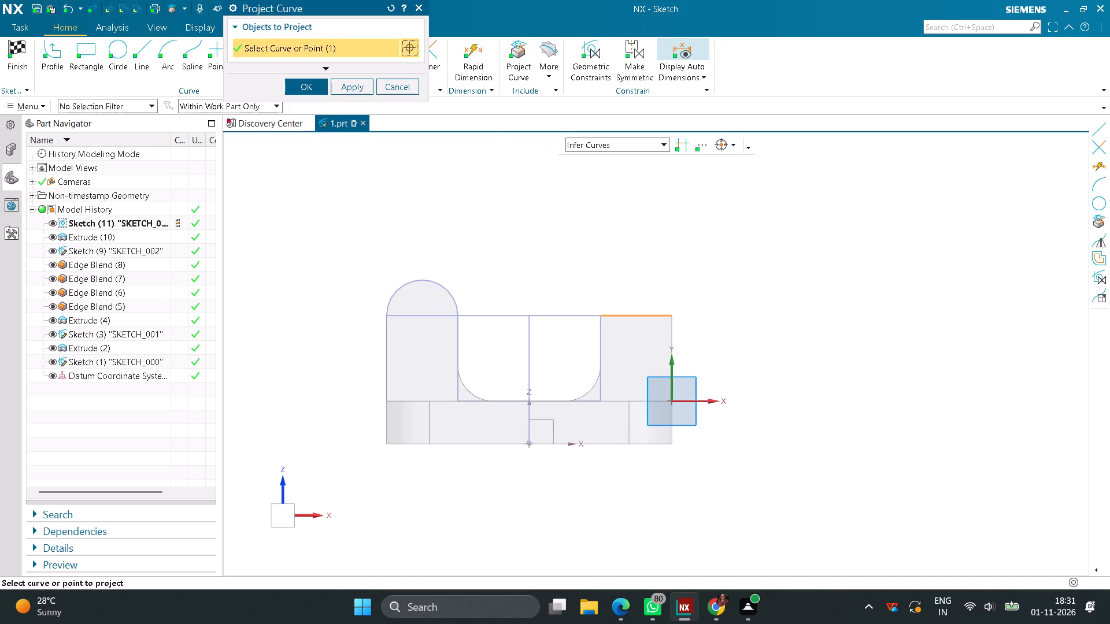
click(318, 84)
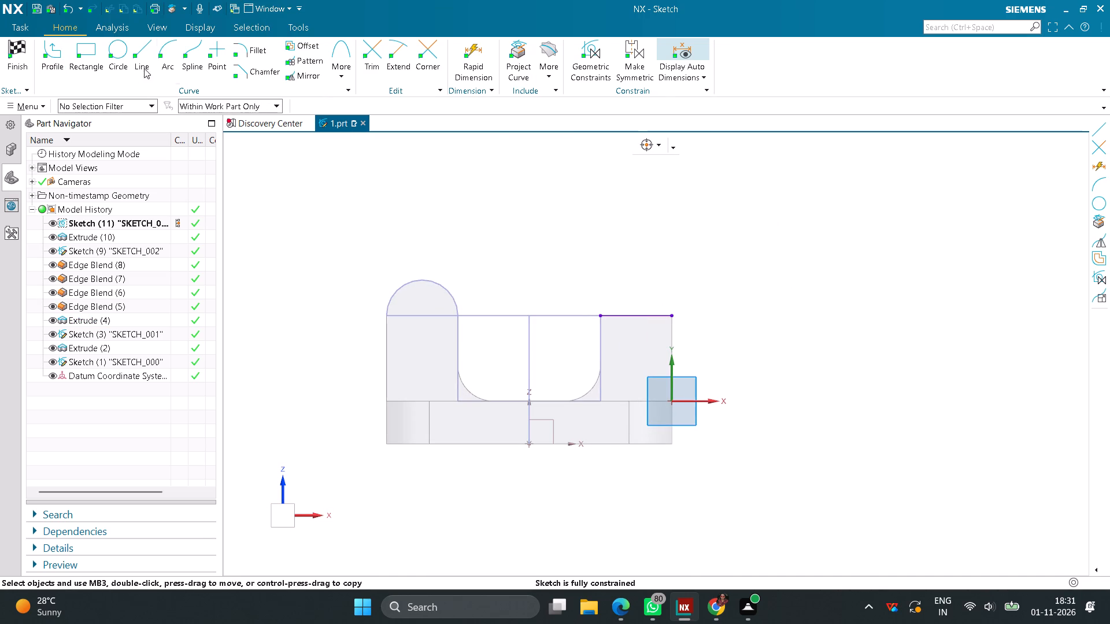
Draw a three-point semicircular arc above the projected line, joining its two endpoints, and finish the sketch.
click(174, 56)
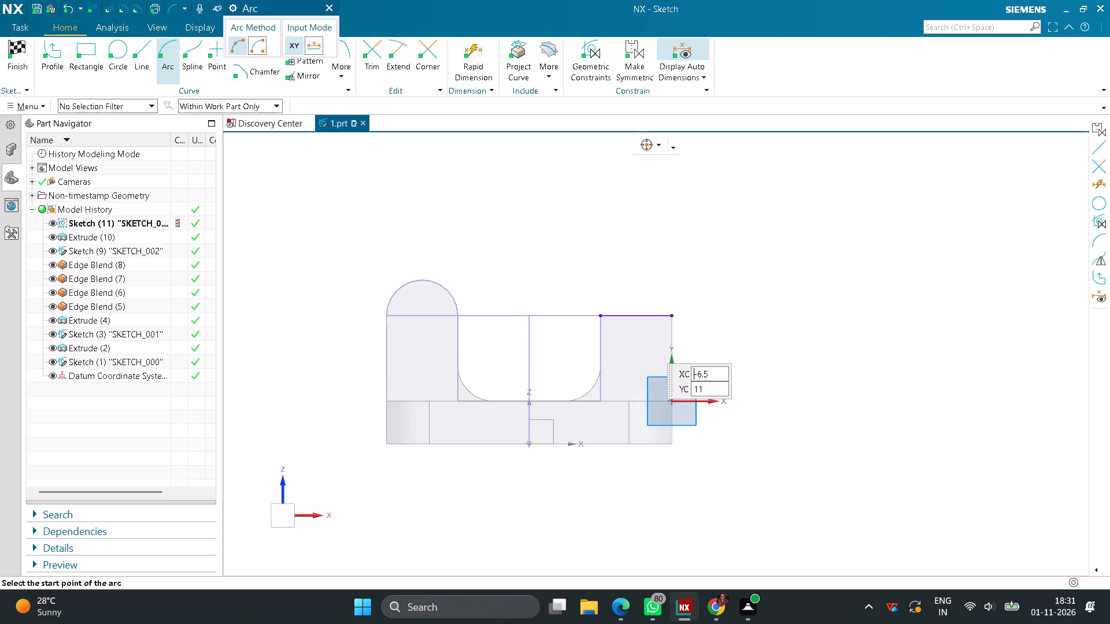
click(604, 315)
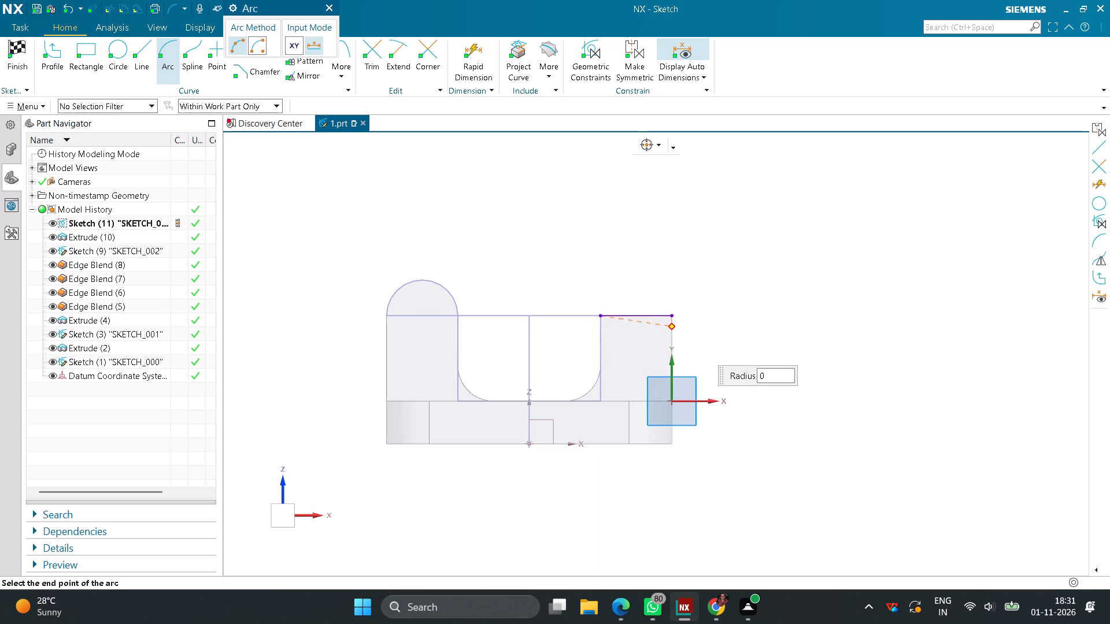
click(672, 316)
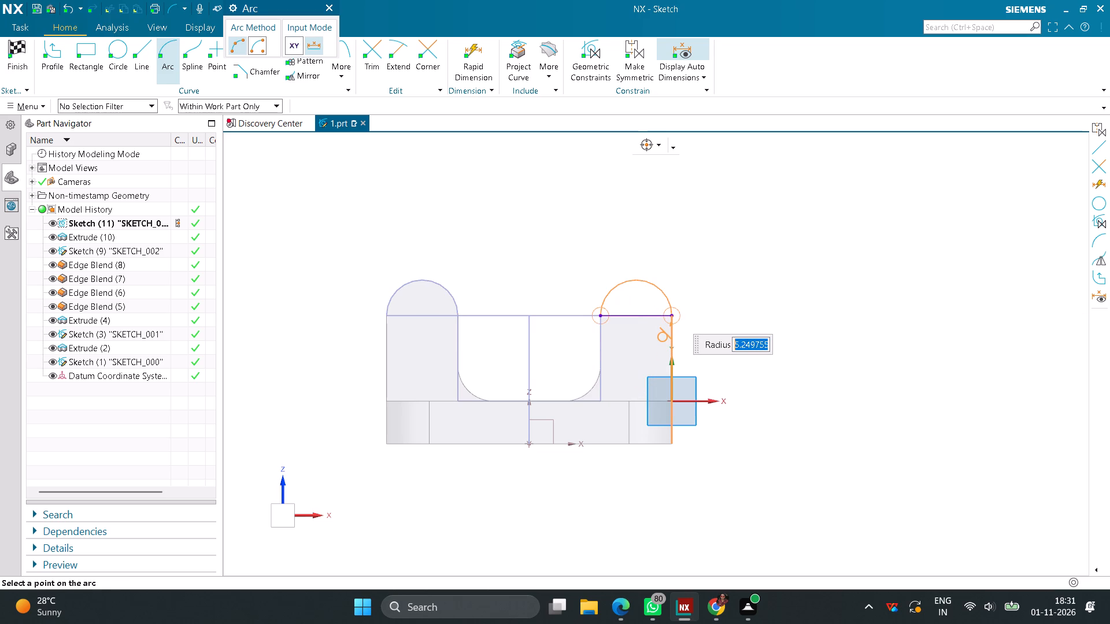
click(653, 294)
middle_click(453, 220)
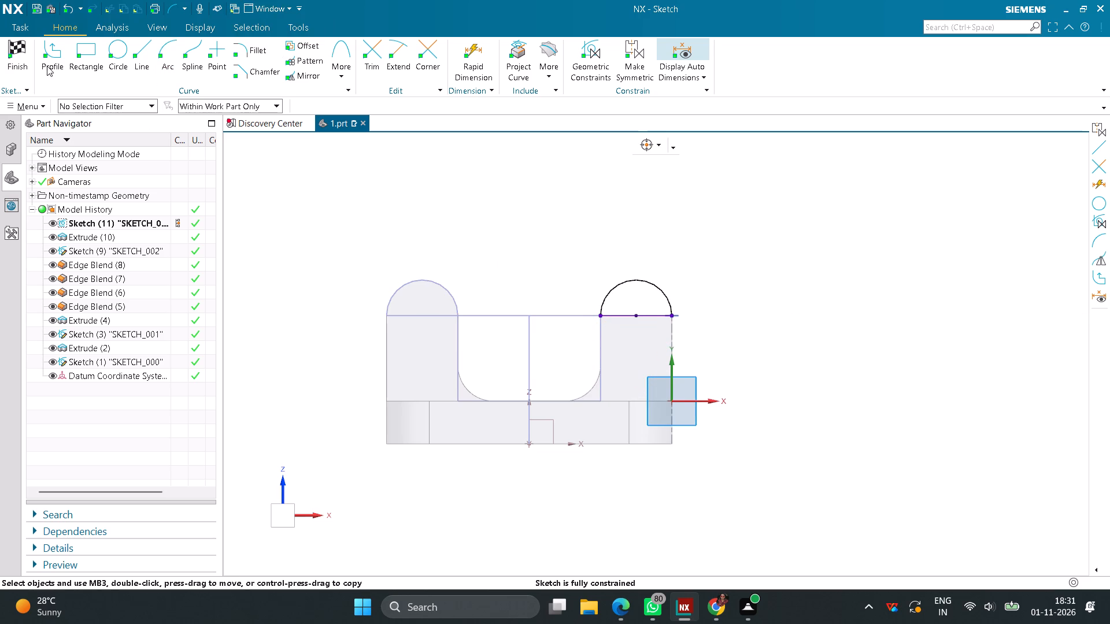
click(24, 51)
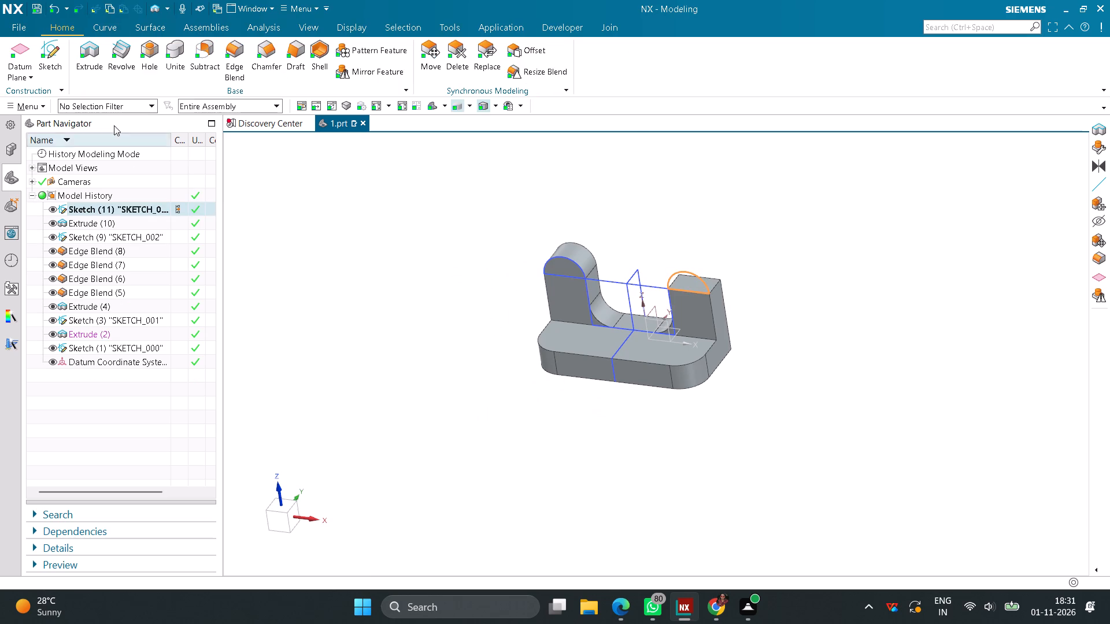
Extrude the semicircular profile 6 mm in the reversed direction, uniting it with the +X upright using the Inferred Boolean.
click(95, 58)
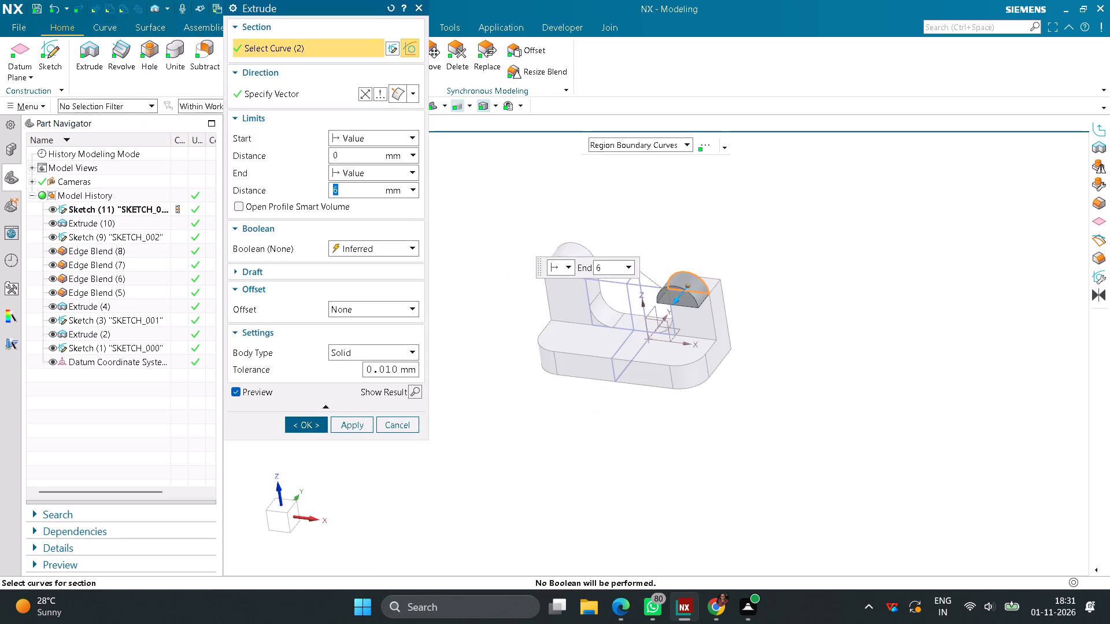
click(362, 92)
click(316, 448)
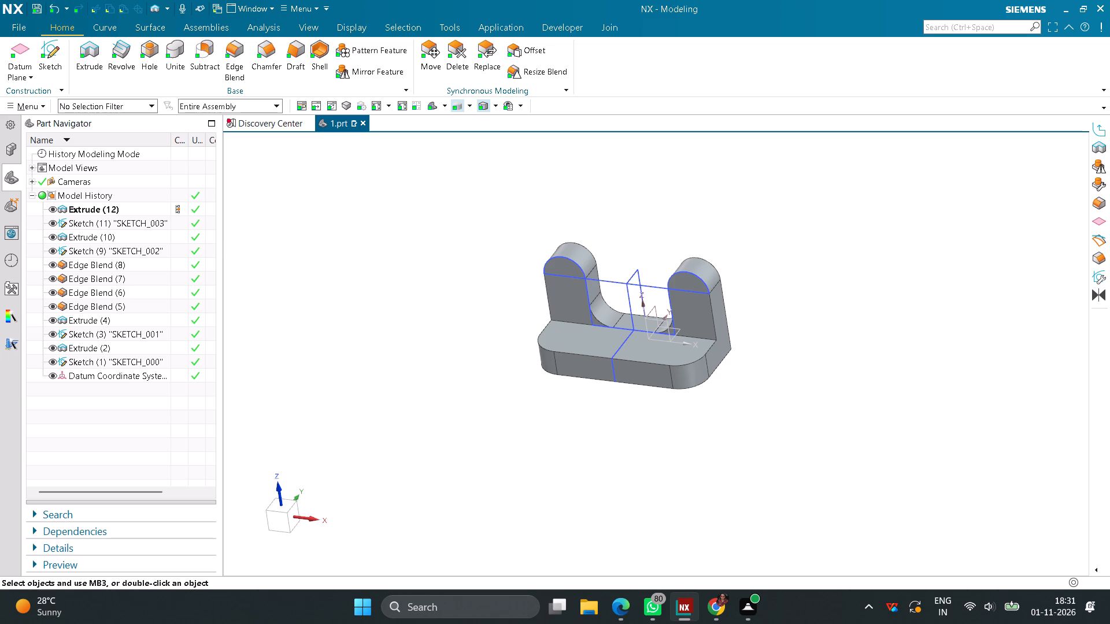
Create a sketch on the base's top face and draw a two-corner rectangle about 20.5 mm by 5 mm in front of the wall.
click(50, 56)
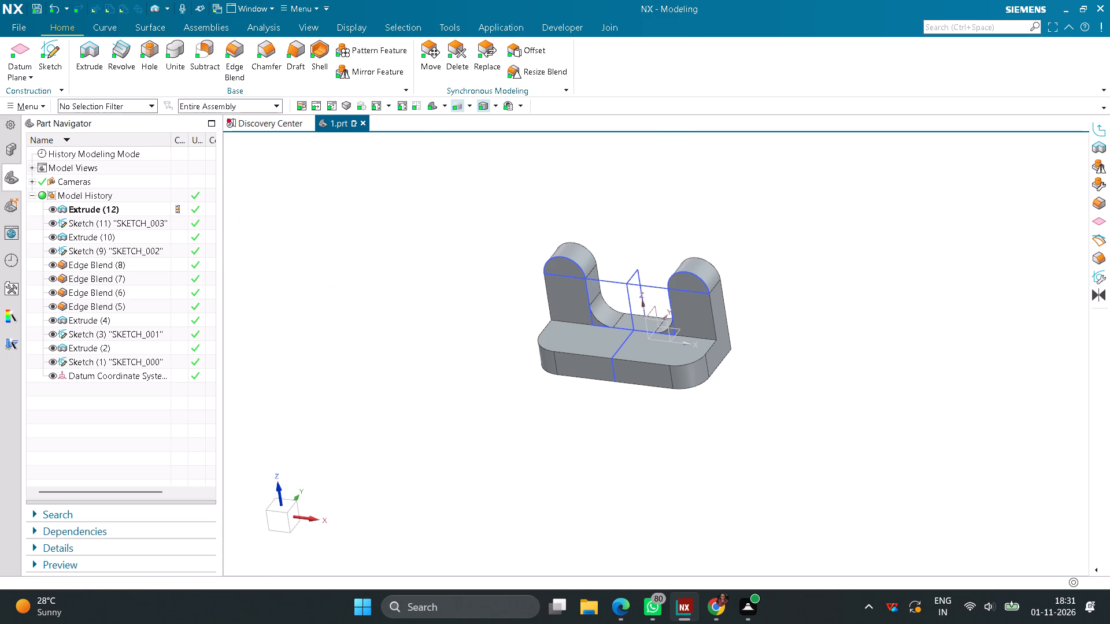
click(574, 337)
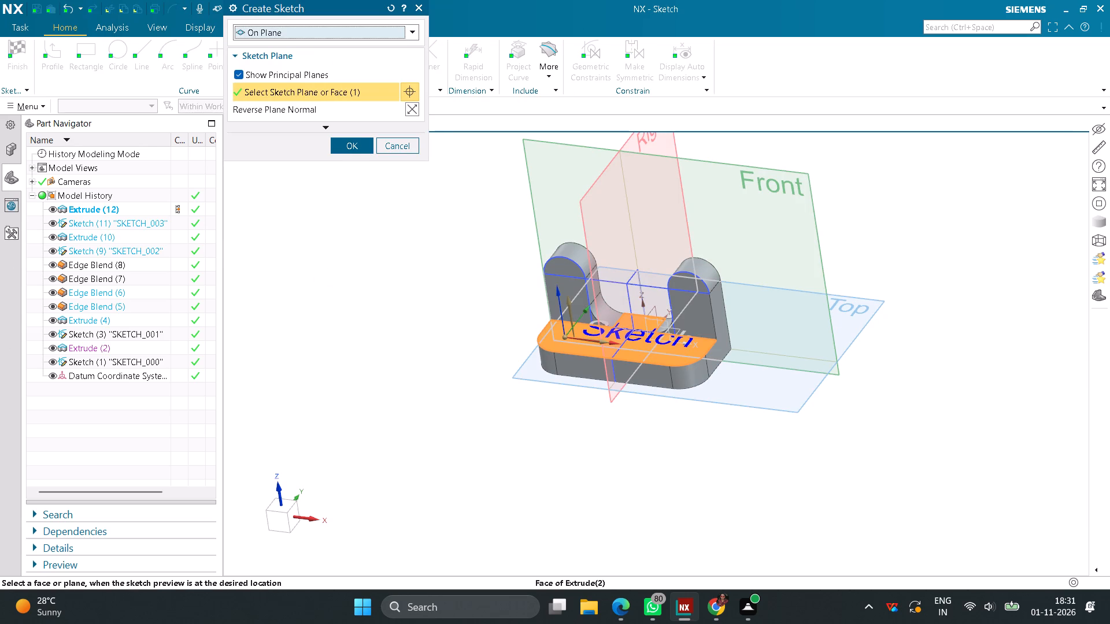
click(351, 149)
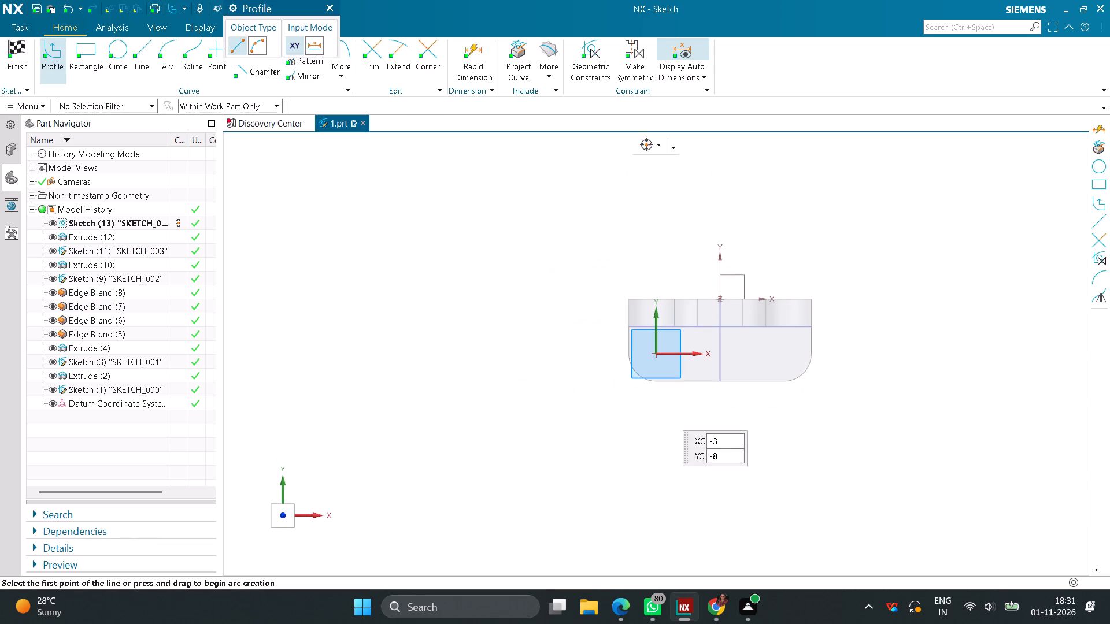
click(93, 52)
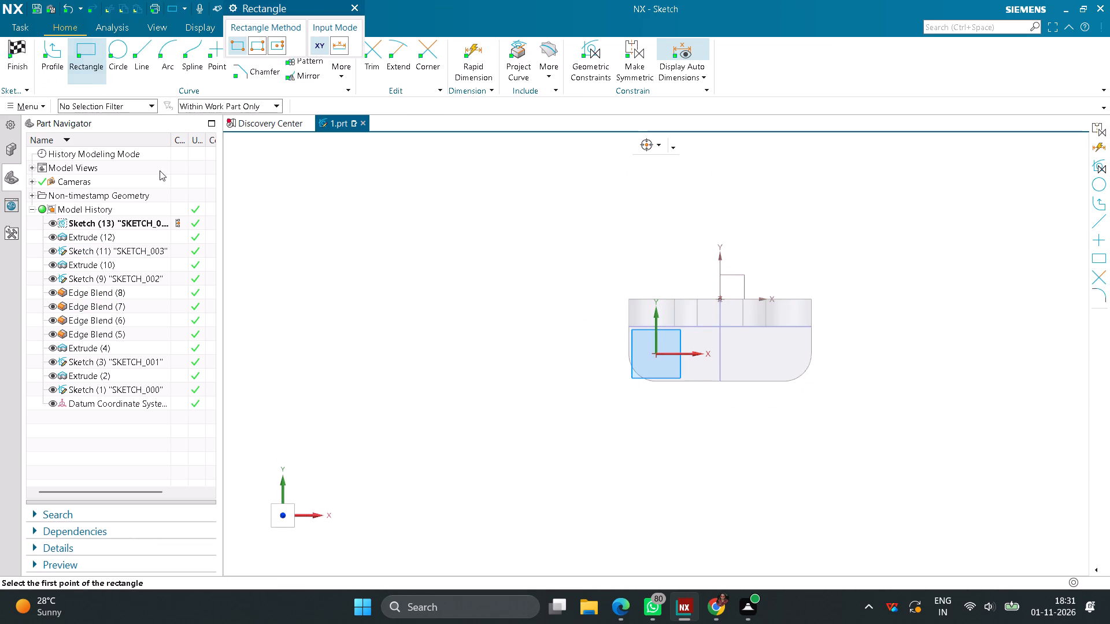
scroll(703, 350, up, 3)
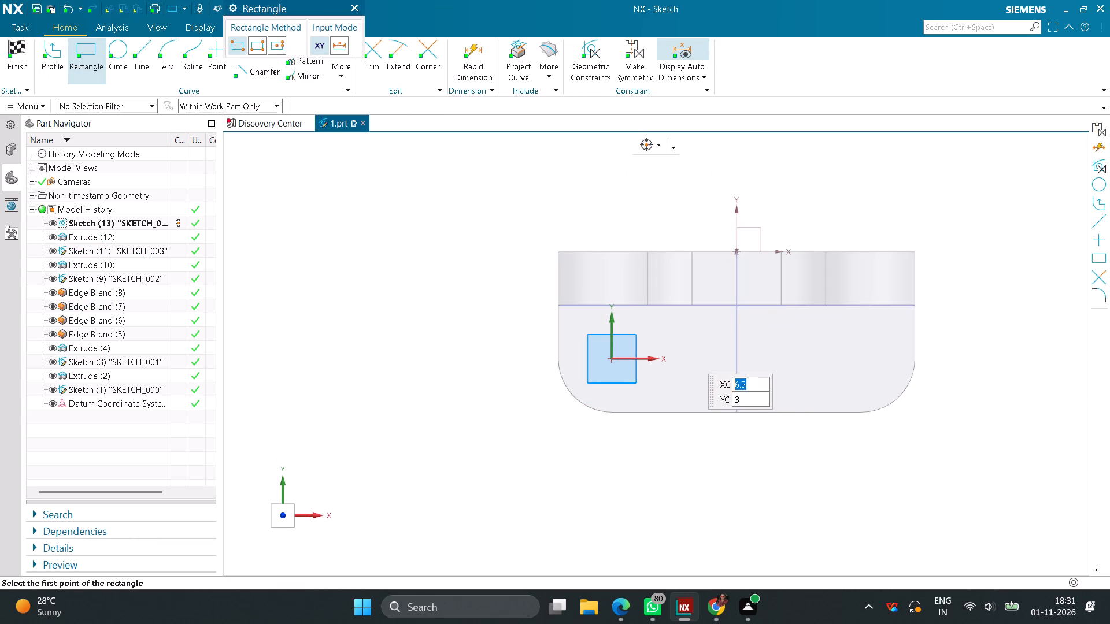
click(667, 333)
click(849, 378)
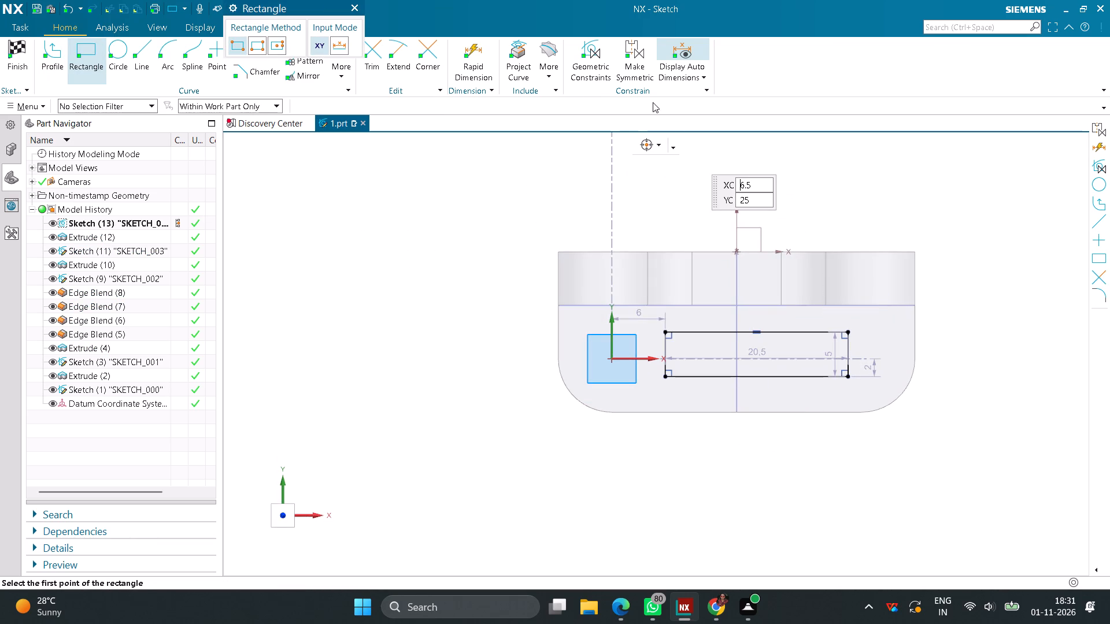
Make the rectangle's two long edges symmetric about the sketch's X axis.
click(634, 54)
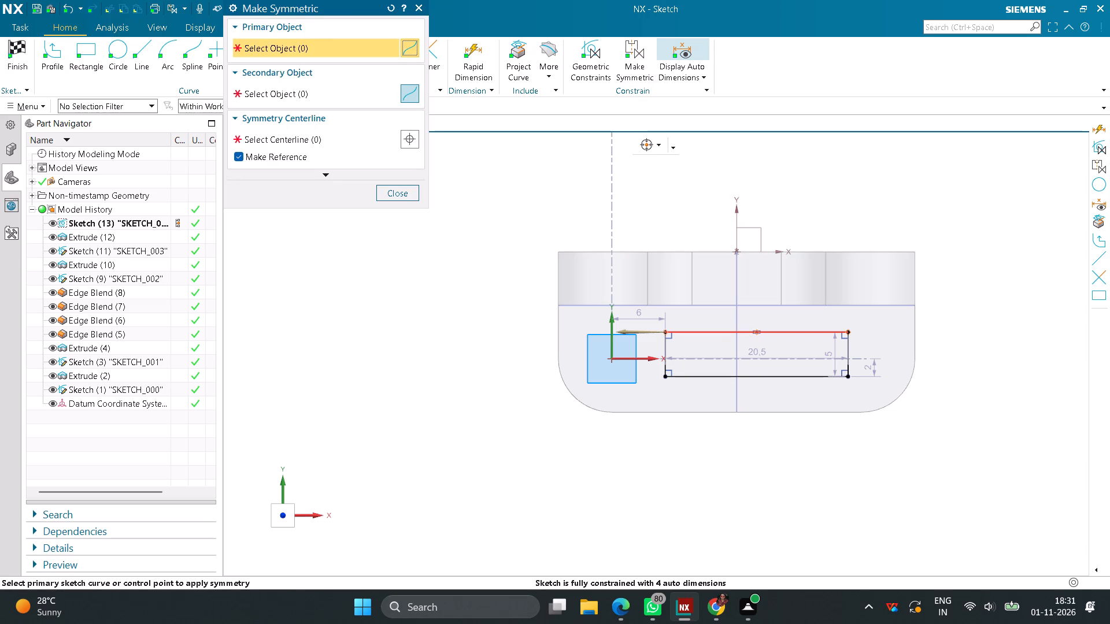
click(687, 329)
click(683, 374)
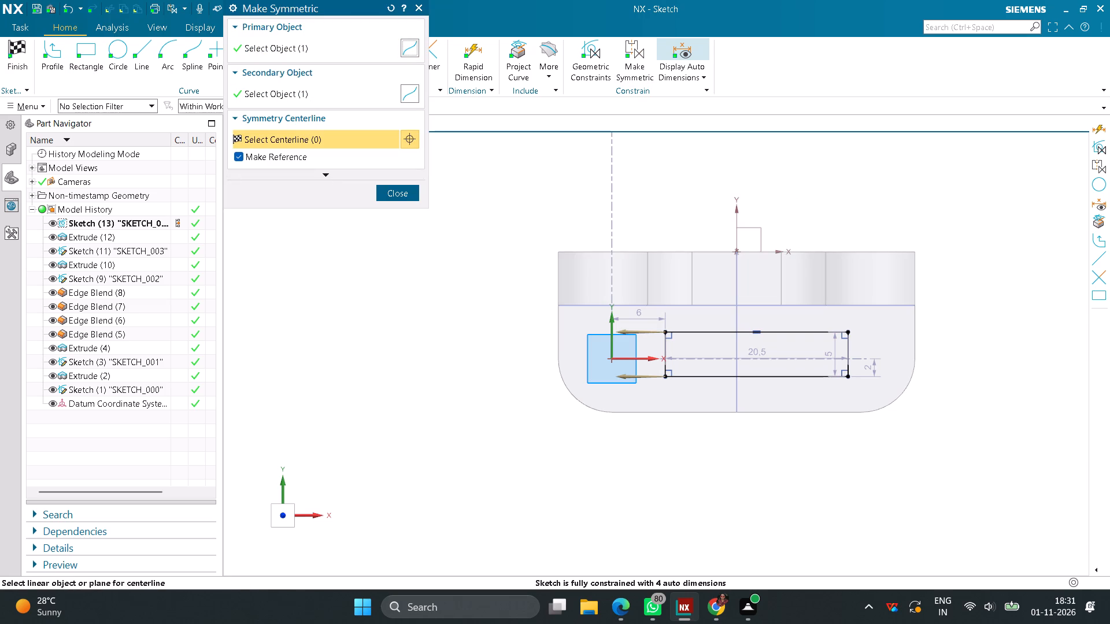
click(642, 356)
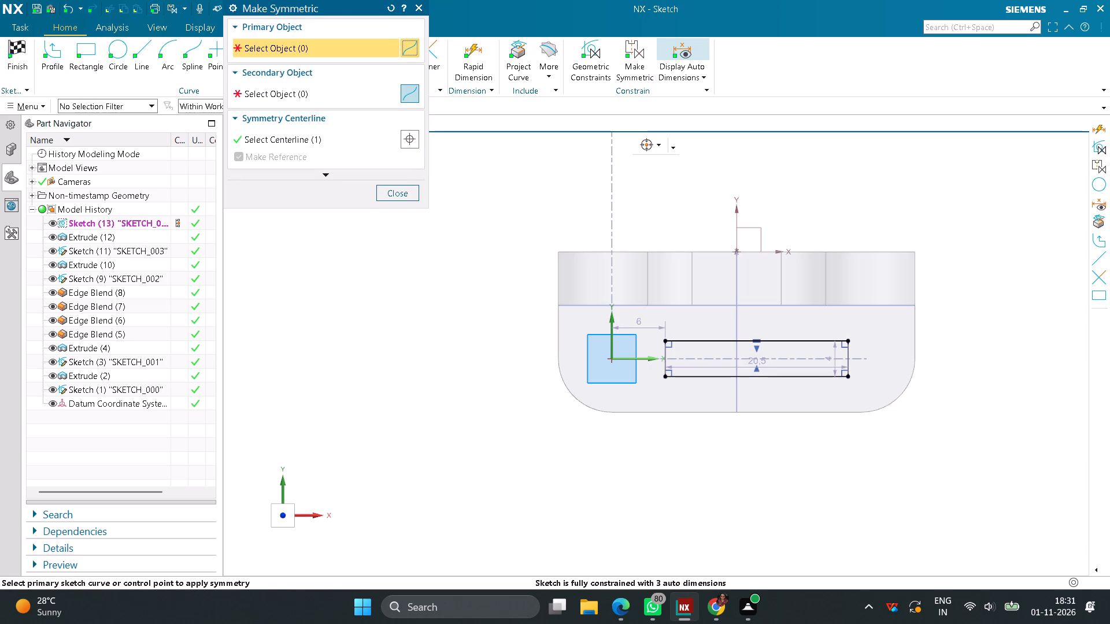
click(402, 198)
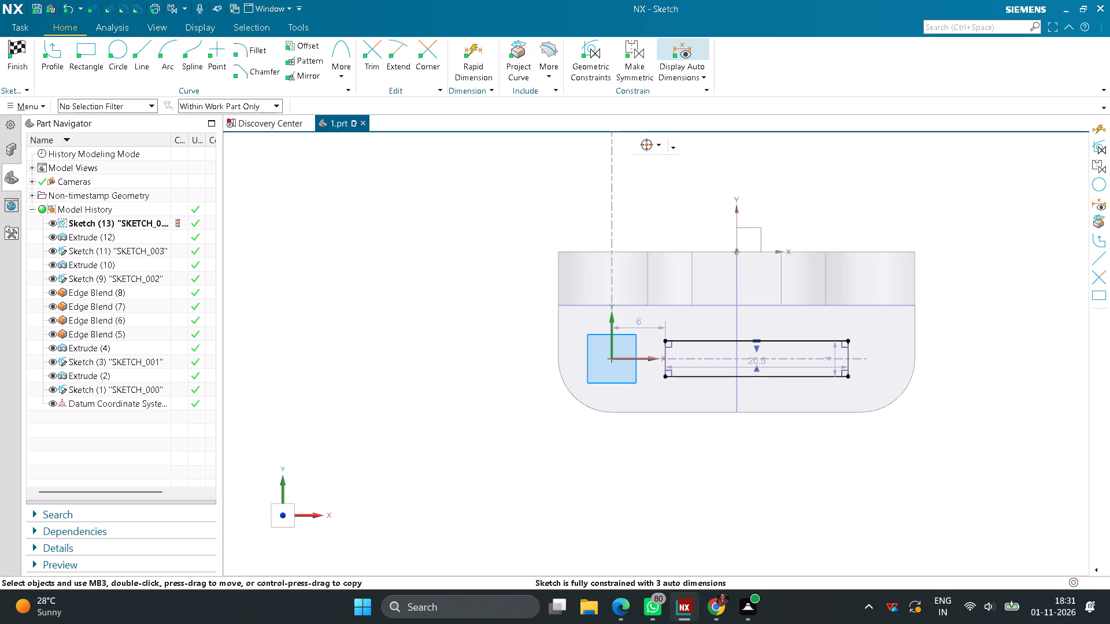
Make the rectangle's two short edges symmetric about the part's central Y axis.
click(624, 69)
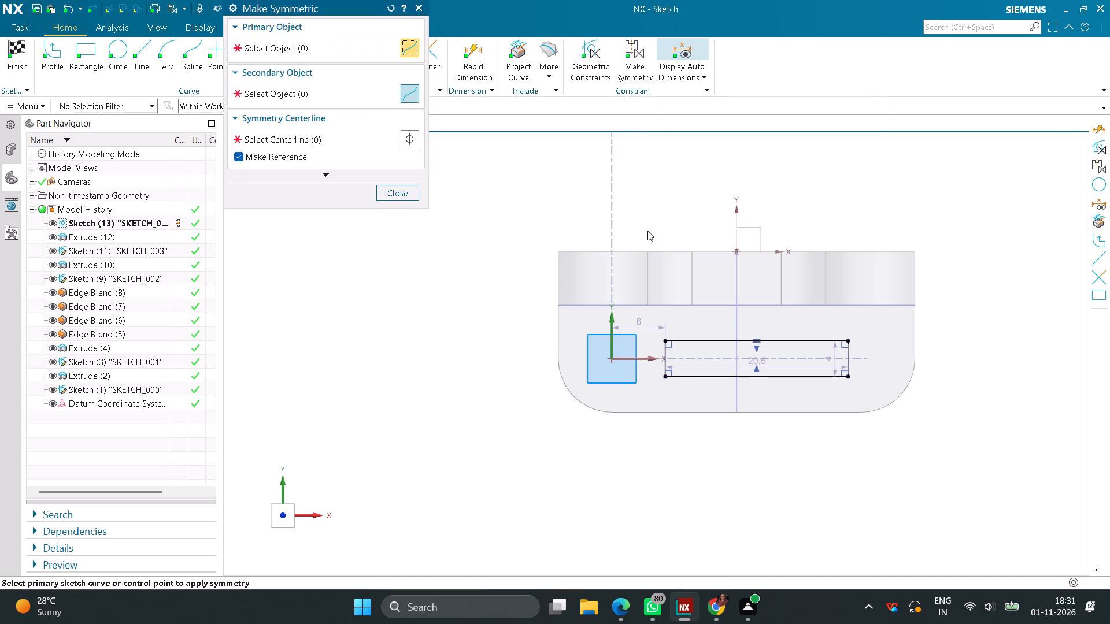
click(664, 347)
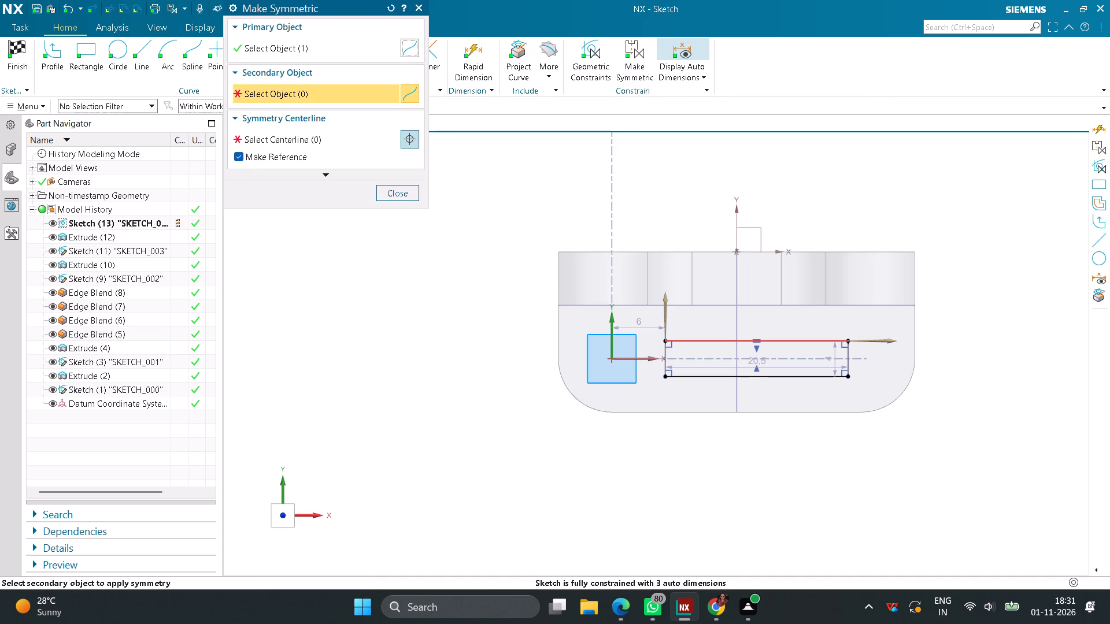
click(849, 347)
click(737, 211)
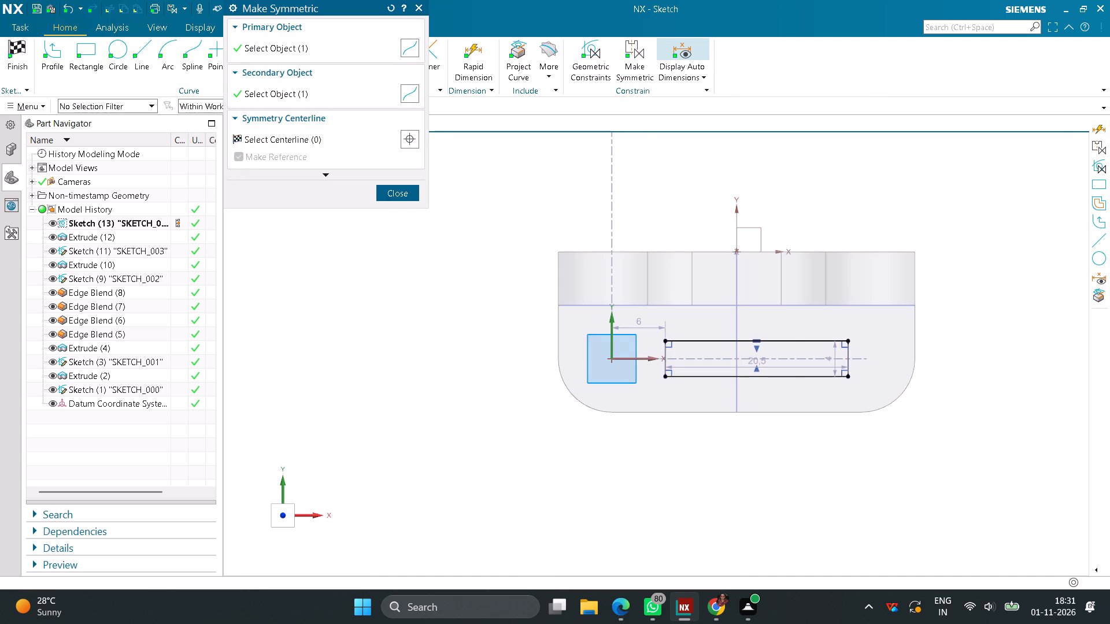
click(399, 196)
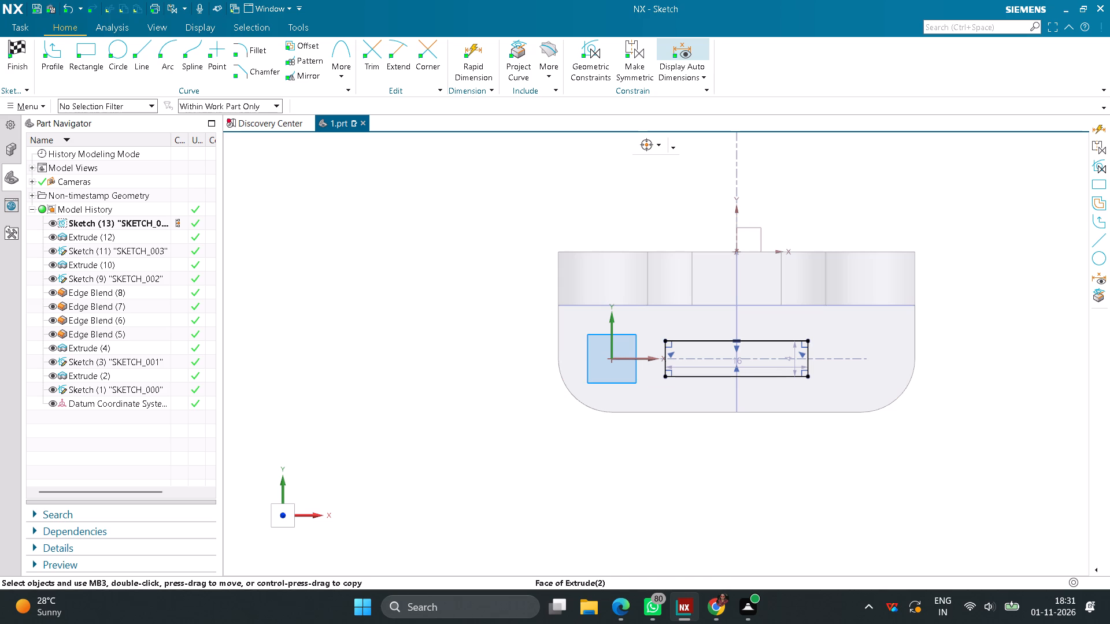
Set the rectangle's length dimension to 15 mm.
scroll(747, 428, up, 3)
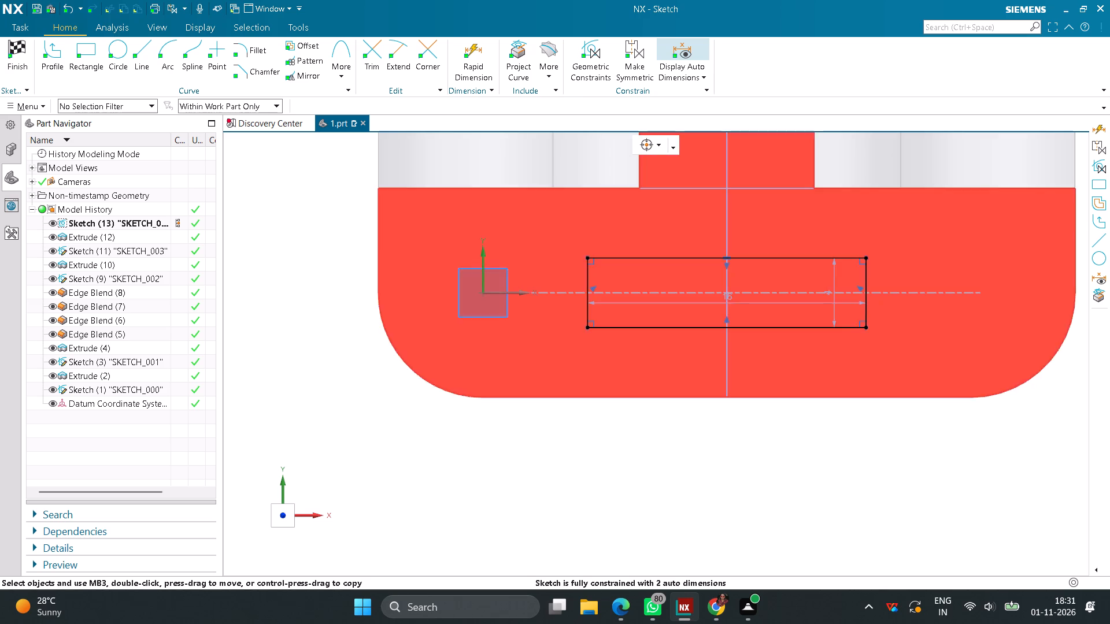
double_click(697, 303)
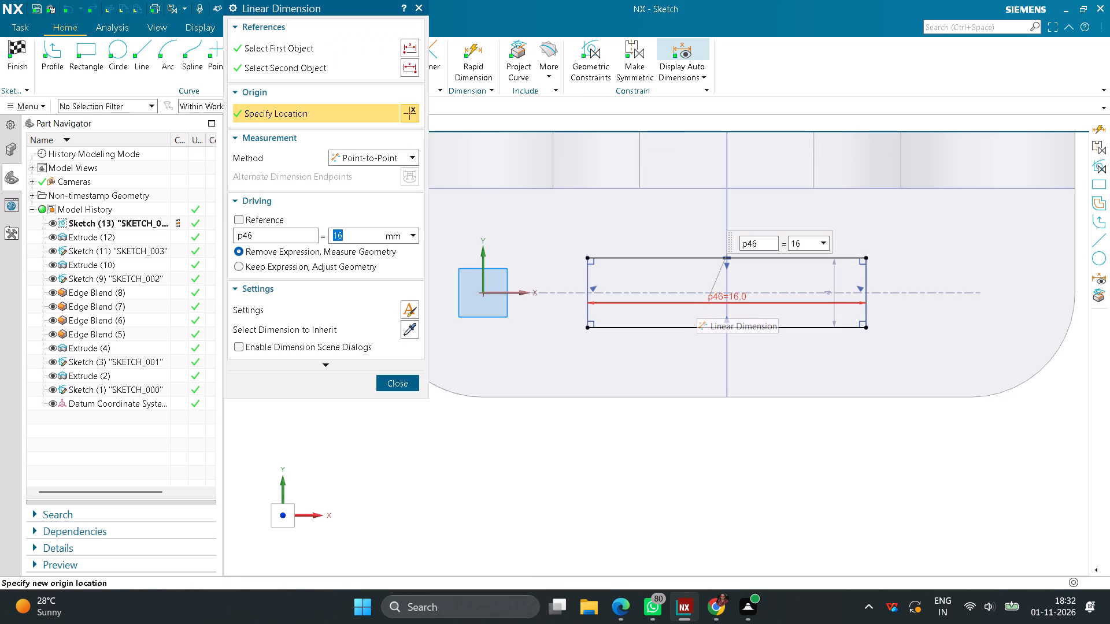
text(15)
key(Return)
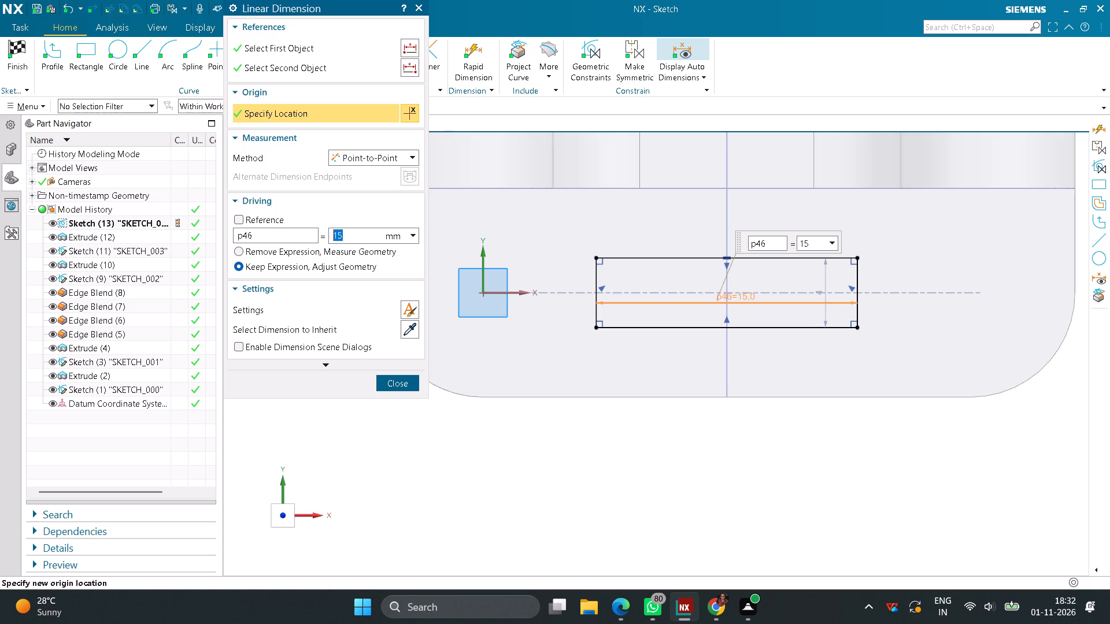
click(400, 380)
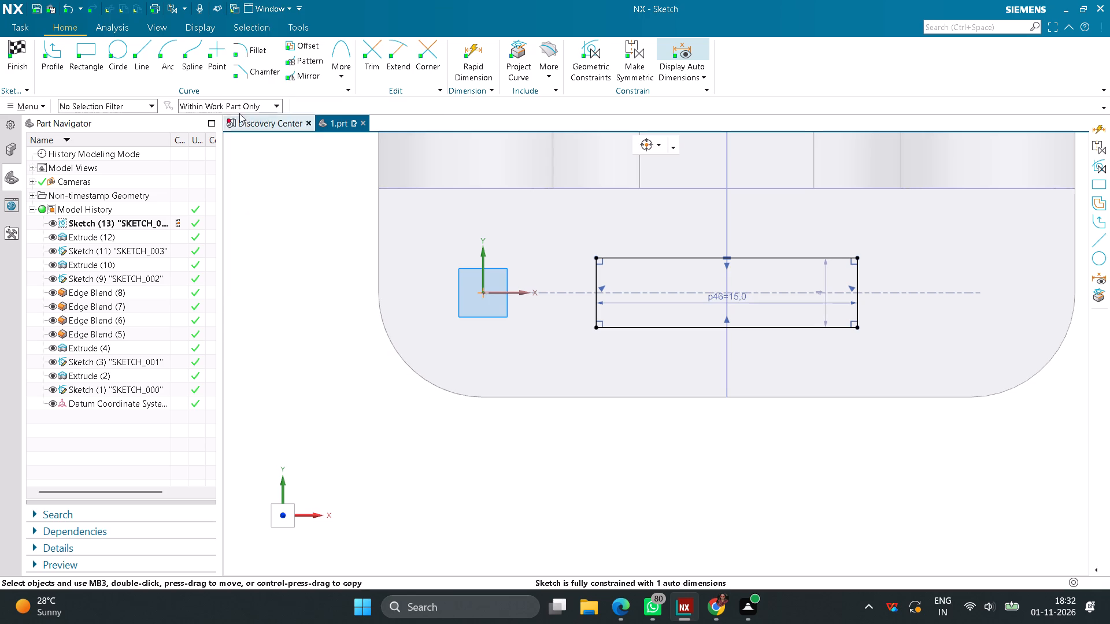
Draw a three-point semicircular arc bulging outward from the rectangle's -X end, joining that end's two corners.
click(169, 50)
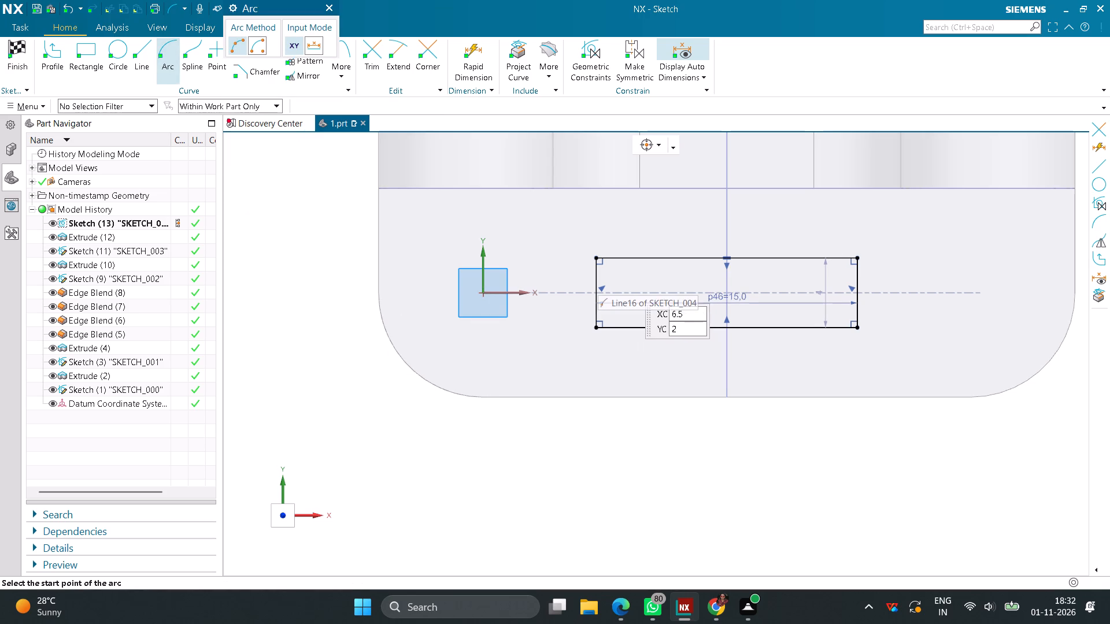
click(594, 257)
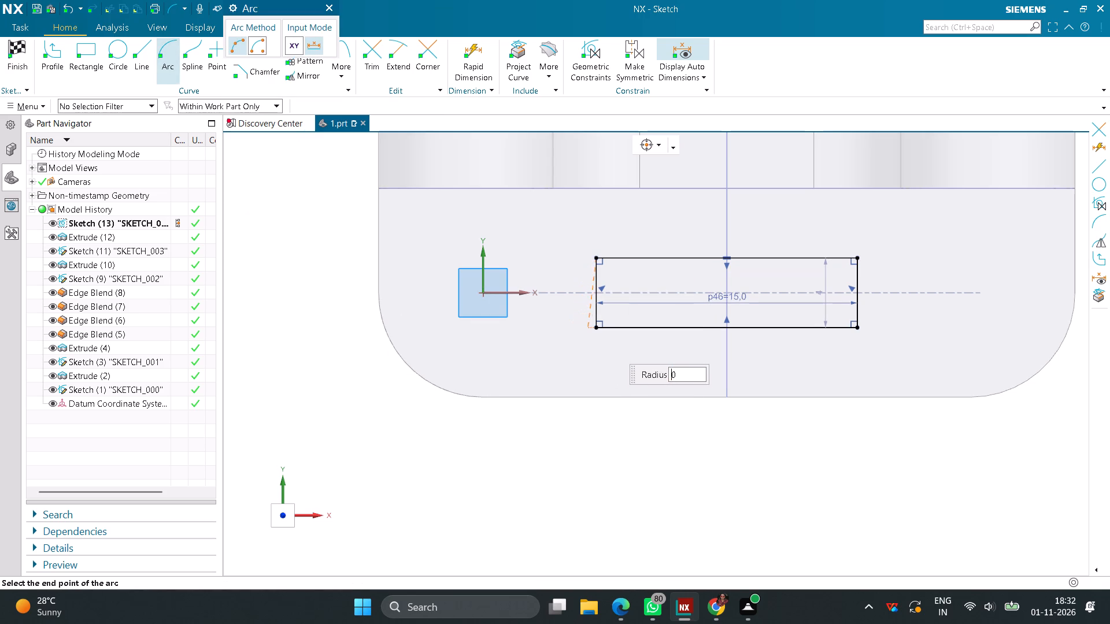
click(591, 325)
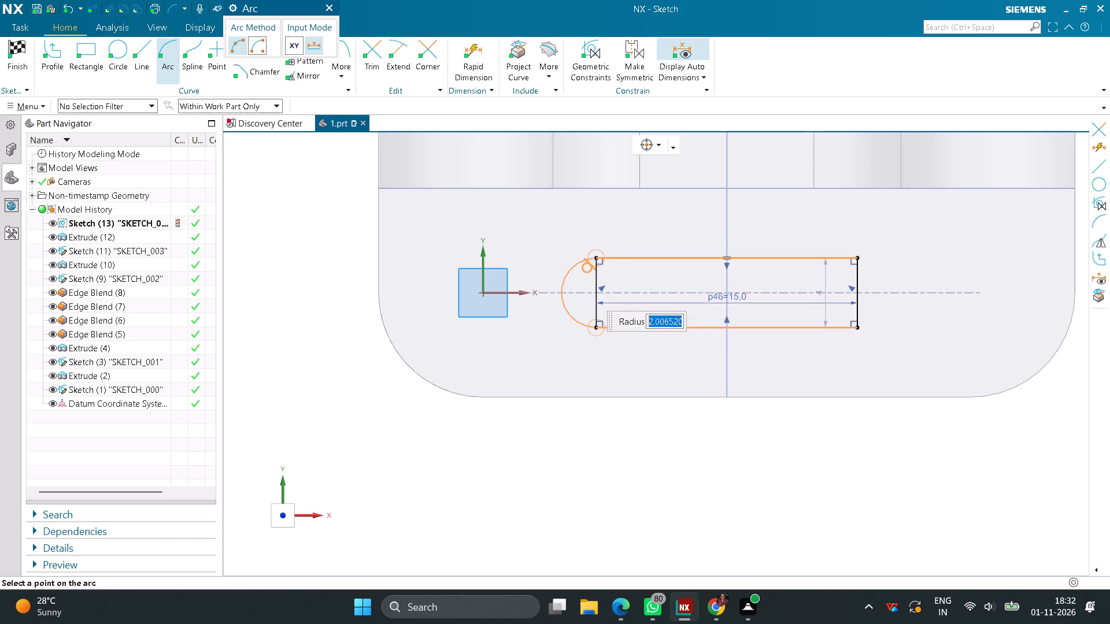
click(567, 272)
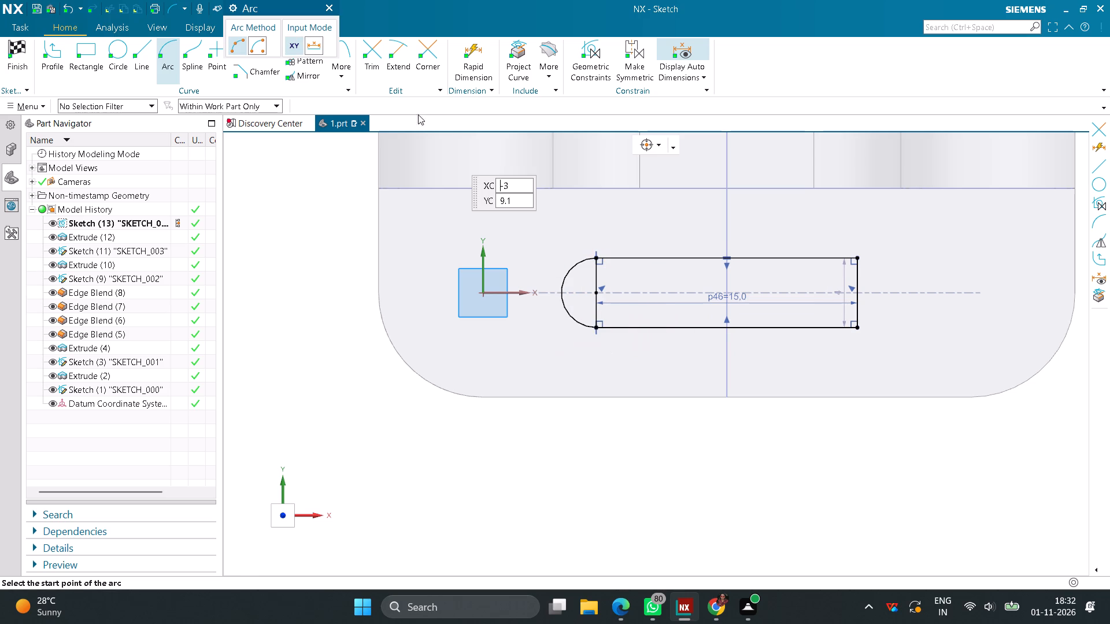
Set the diameter of the arc at the slot's -X end to 3 mm with a Rapid Dimension.
click(465, 64)
click(567, 276)
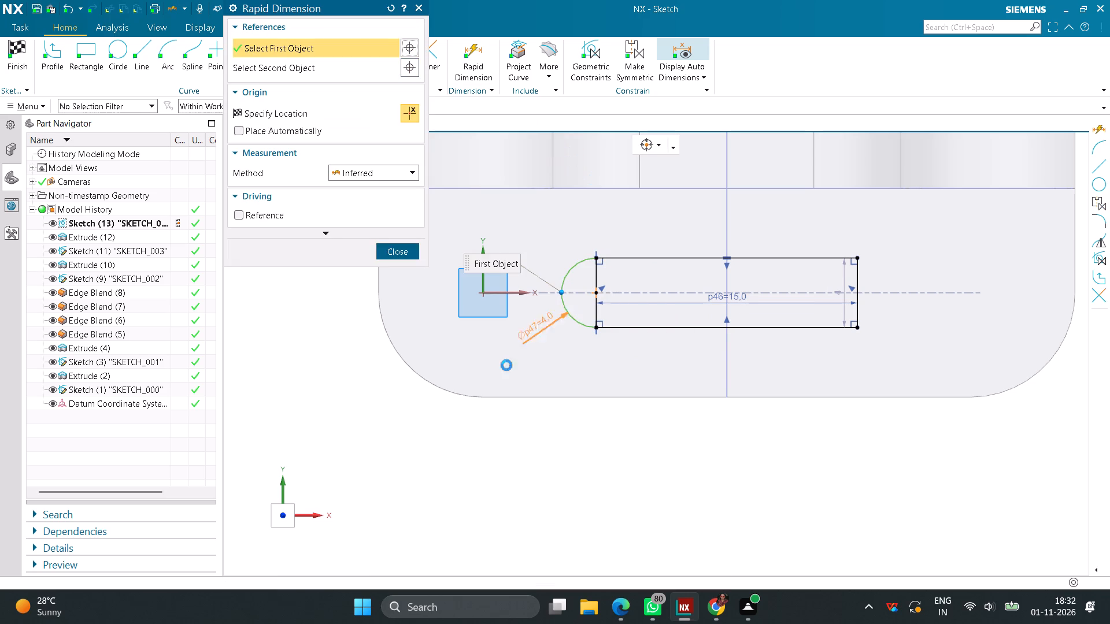
click(498, 429)
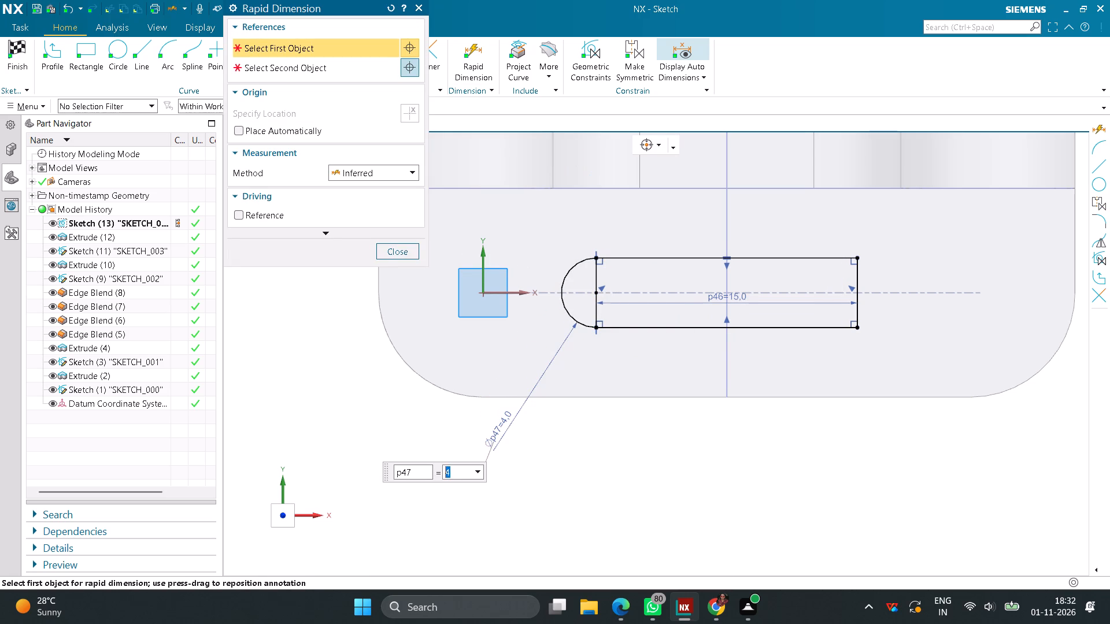
key(3)
key(Return)
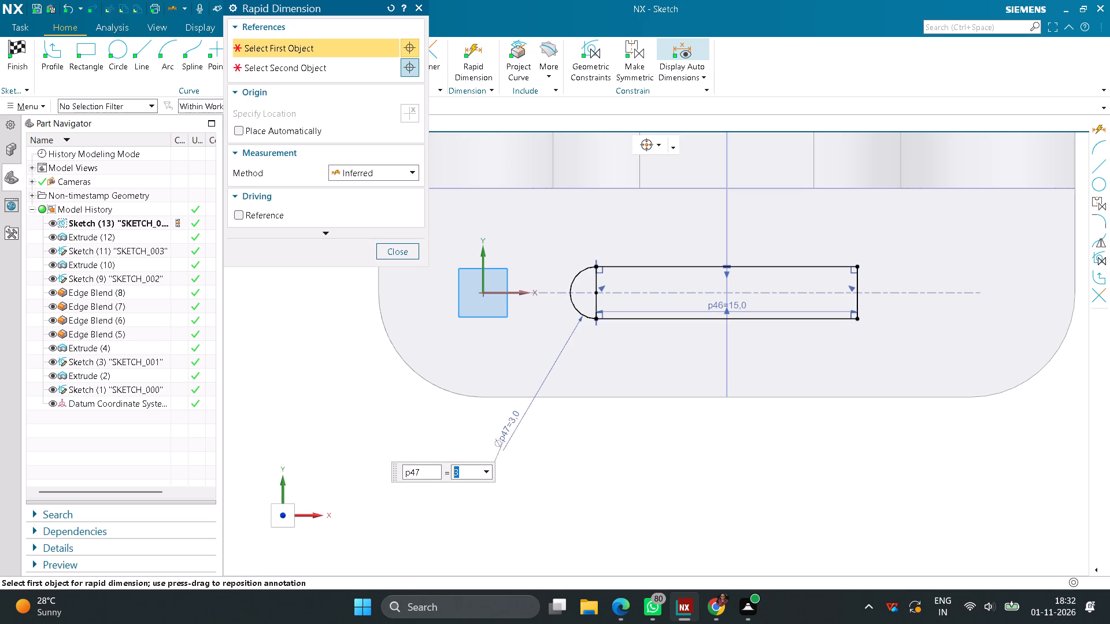
click(377, 253)
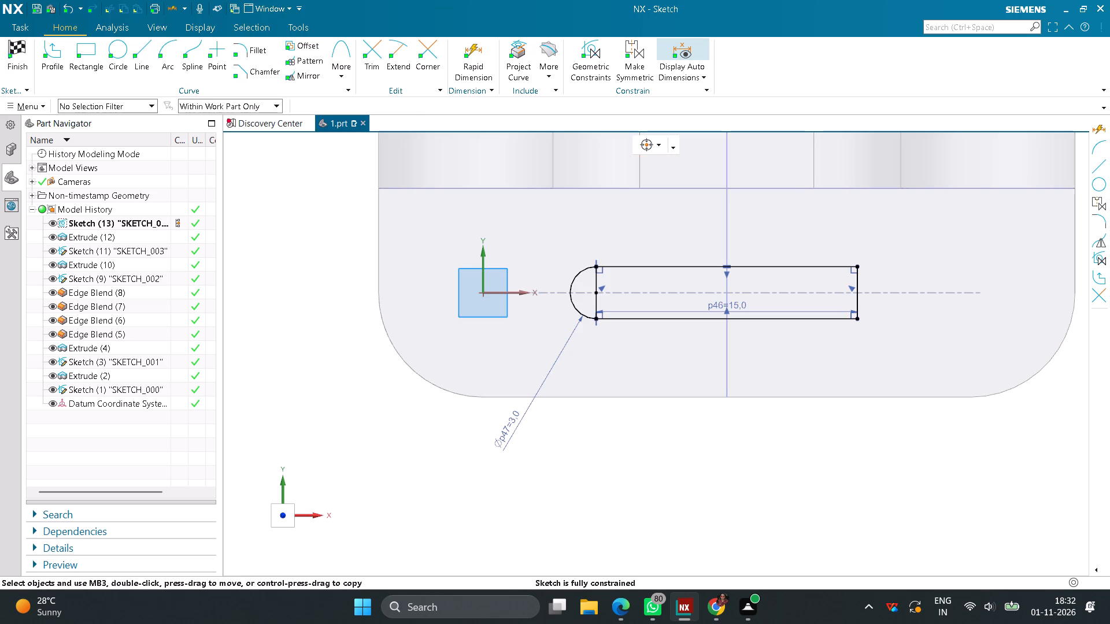
Draw a three-point semicircular arc bulging outward from the rectangle's +X end, joining that end's two corners.
click(166, 58)
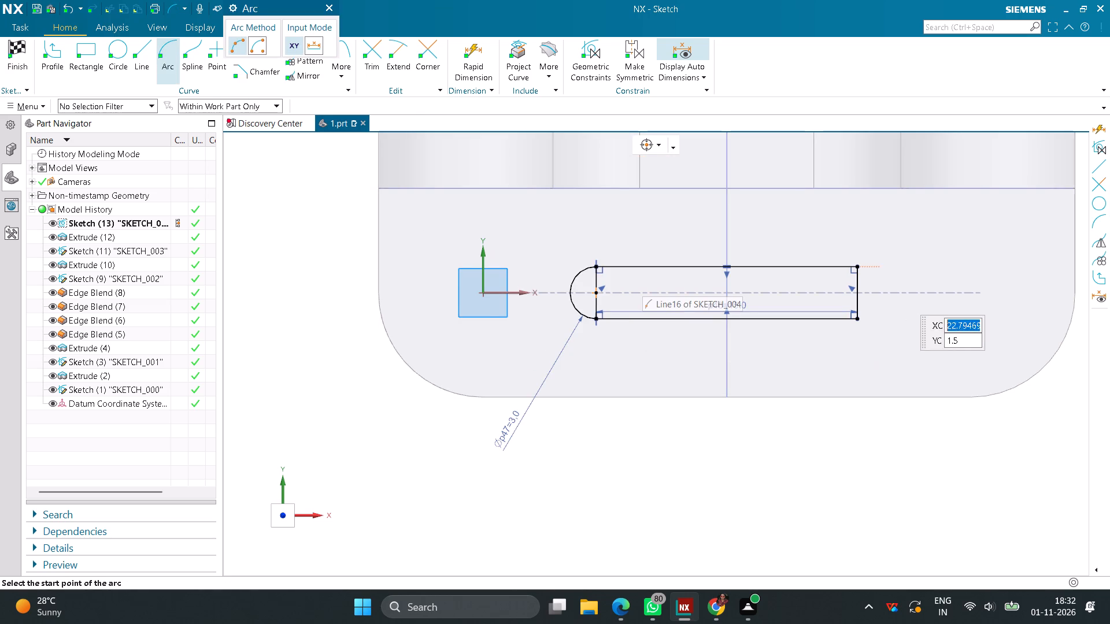
click(856, 266)
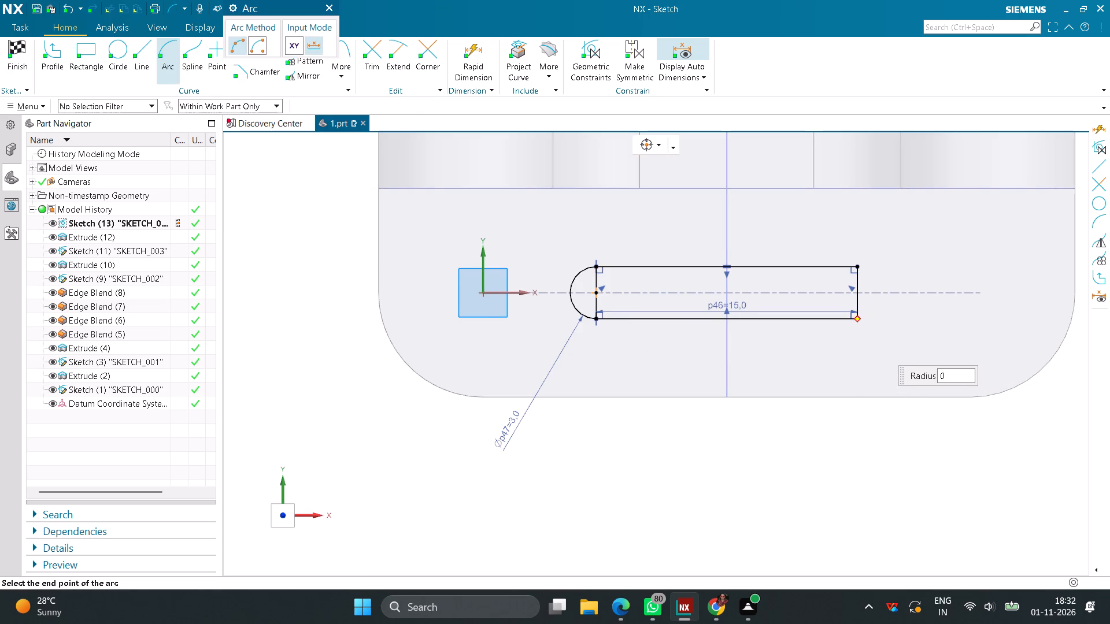
click(858, 321)
click(879, 309)
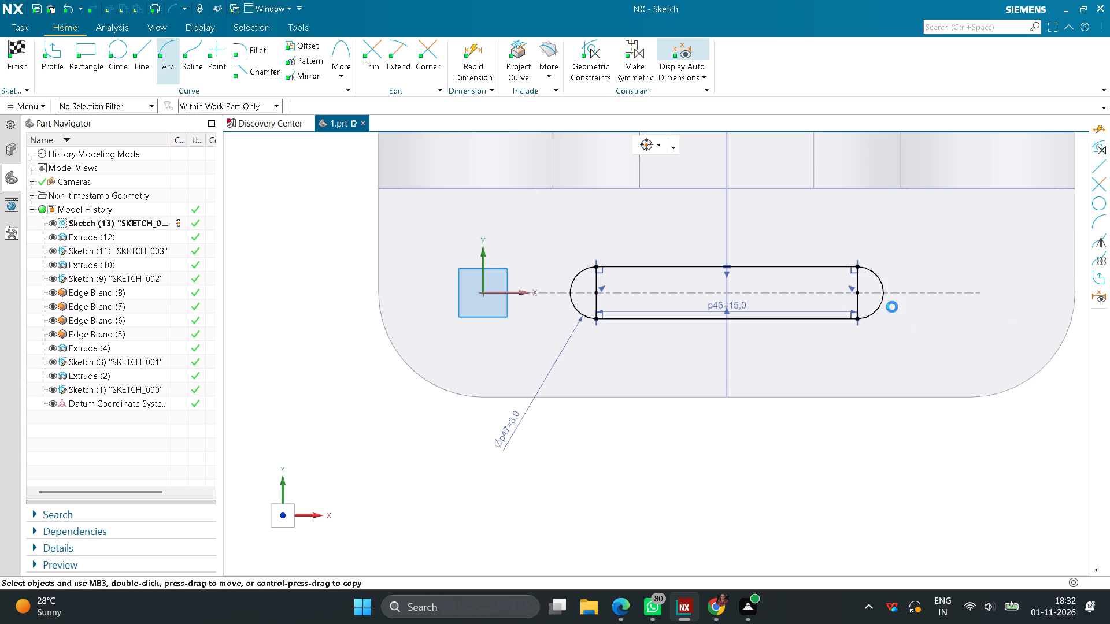
middle_click(393, 454)
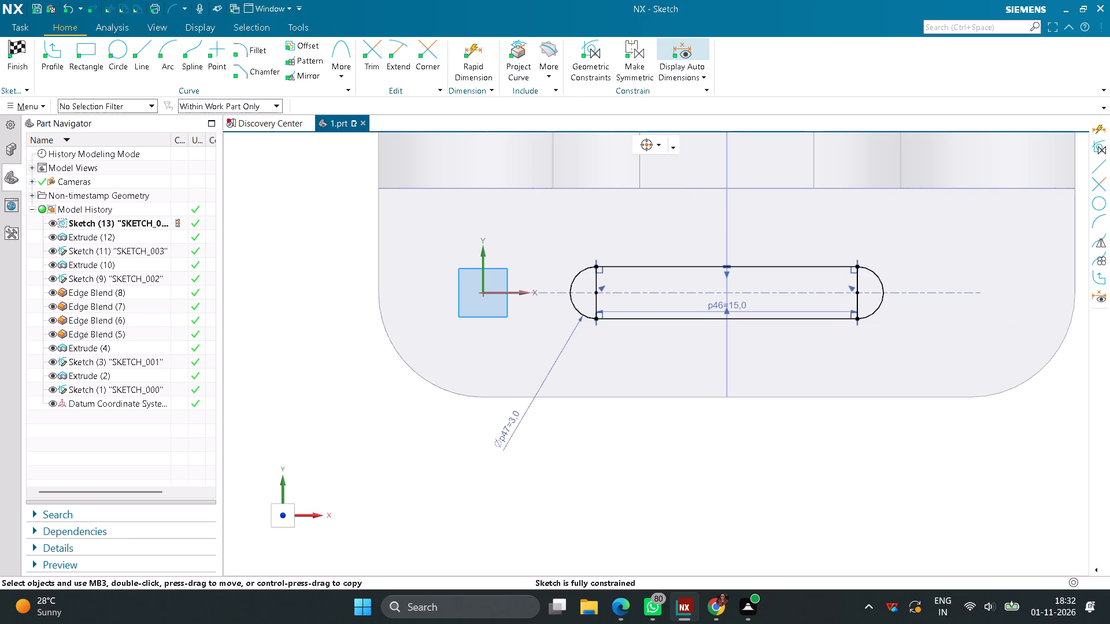
Trim away the rectangle's two short edges inside the arcs, leaving a single closed slot outline.
click(379, 60)
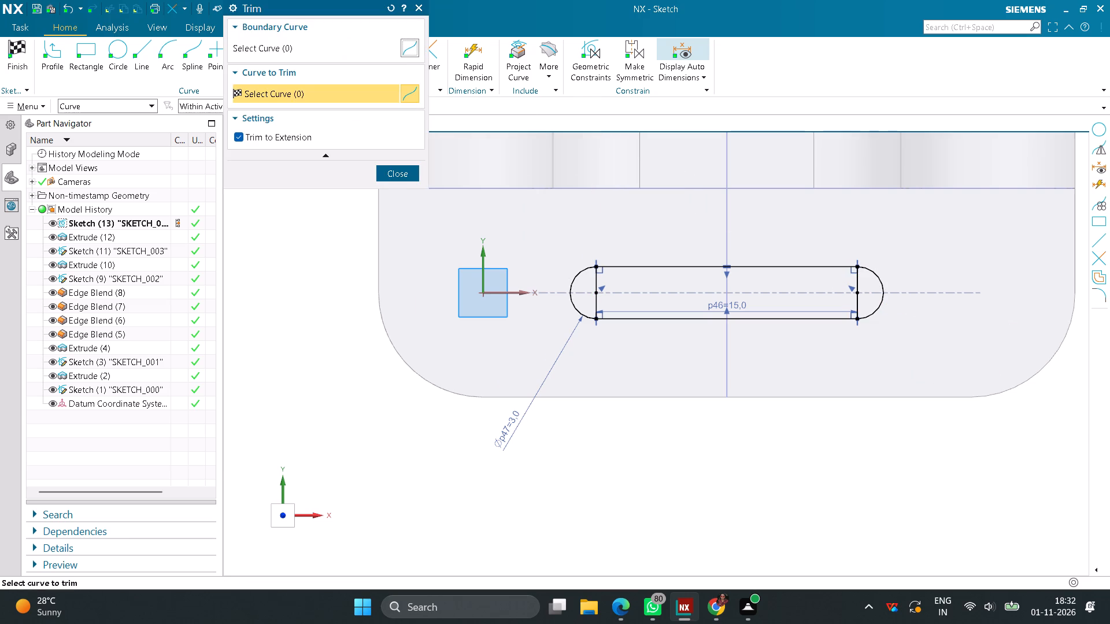
scroll(638, 288, up, 3)
click(560, 271)
scroll(586, 281, down, 3)
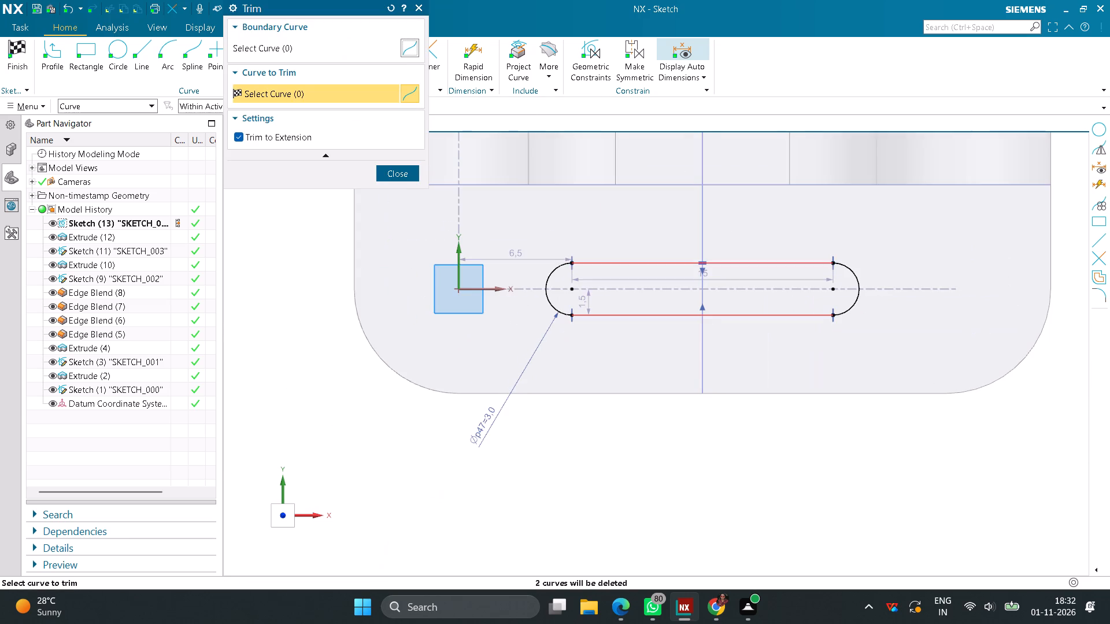
click(398, 177)
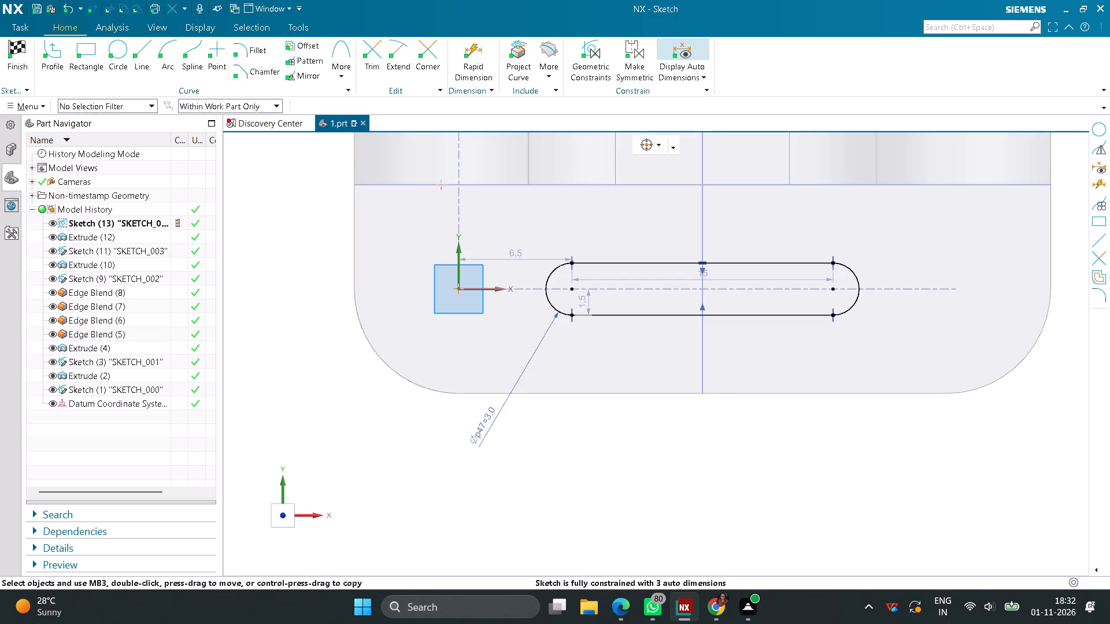
Finish the sketch and extrude the slot profile 6 mm downward, subtracting it from the base plate.
click(21, 49)
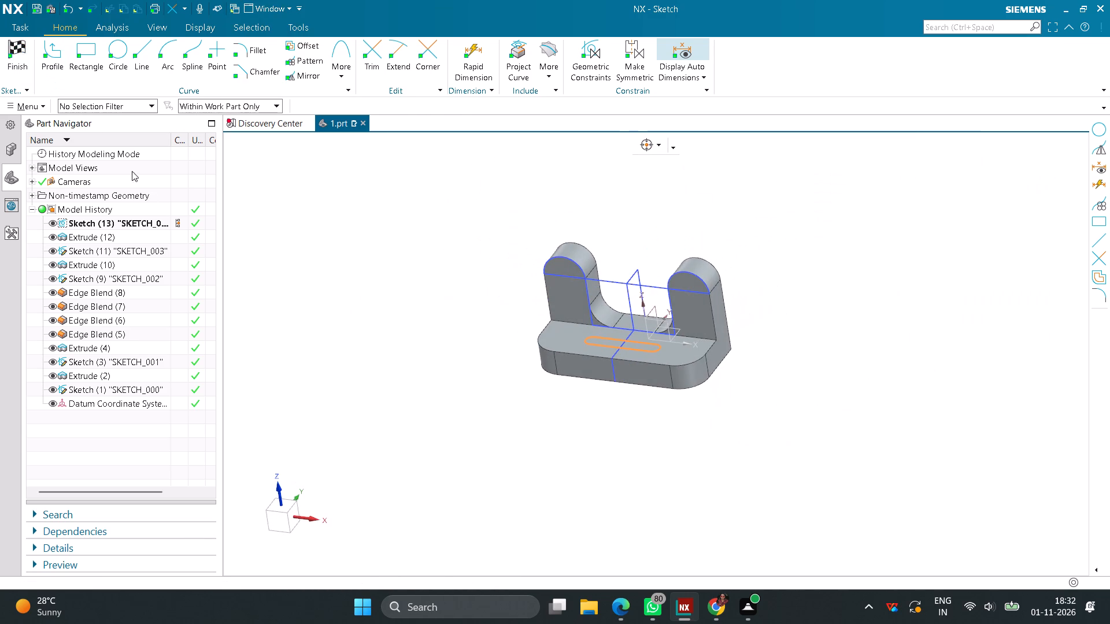
click(90, 55)
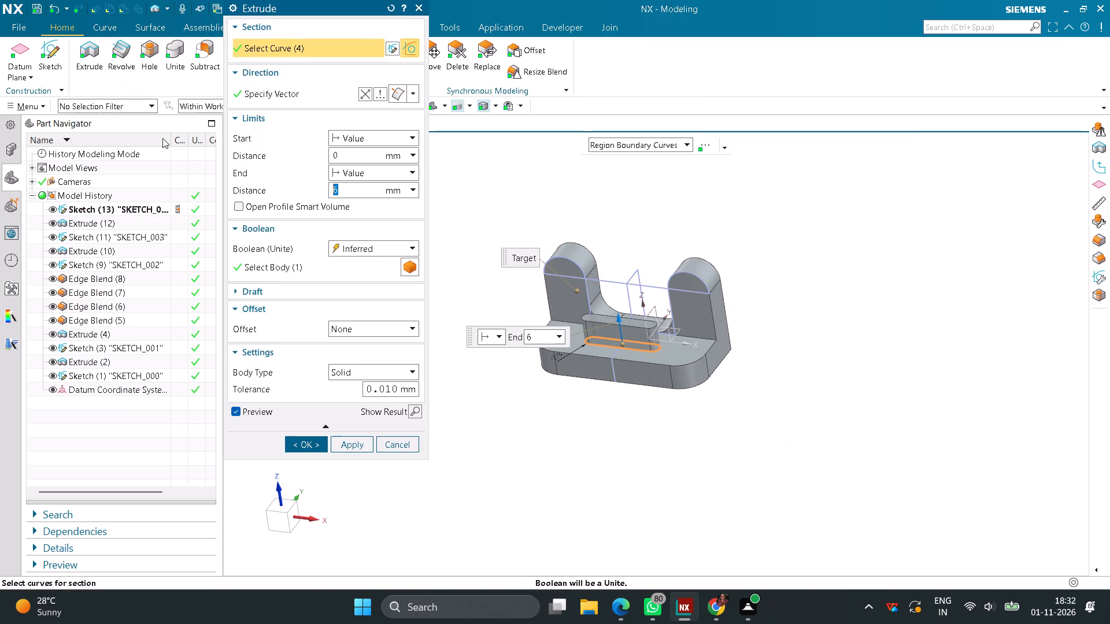
click(364, 92)
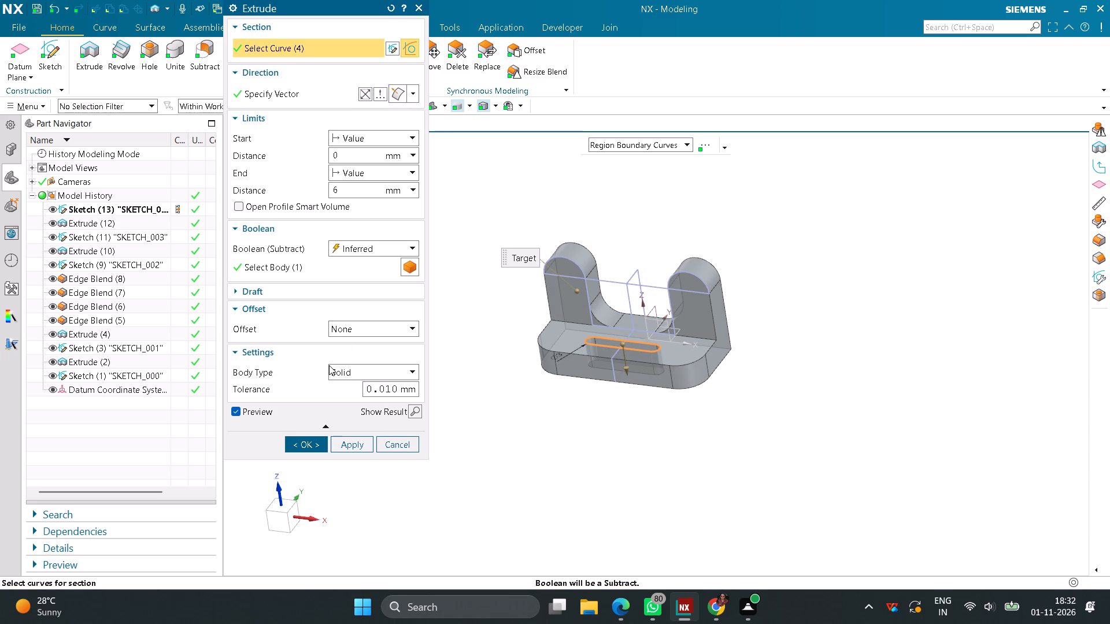
click(306, 452)
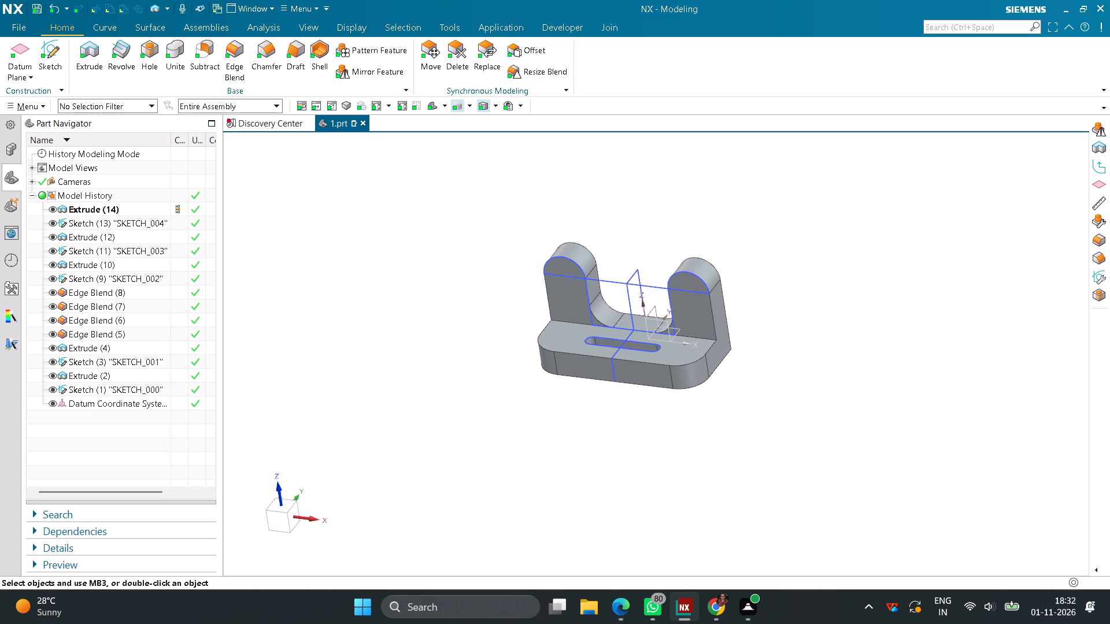
Delete the two edge blends on the base plate's front vertical corners, accepting the effect on dependent features.
right_click(682, 386)
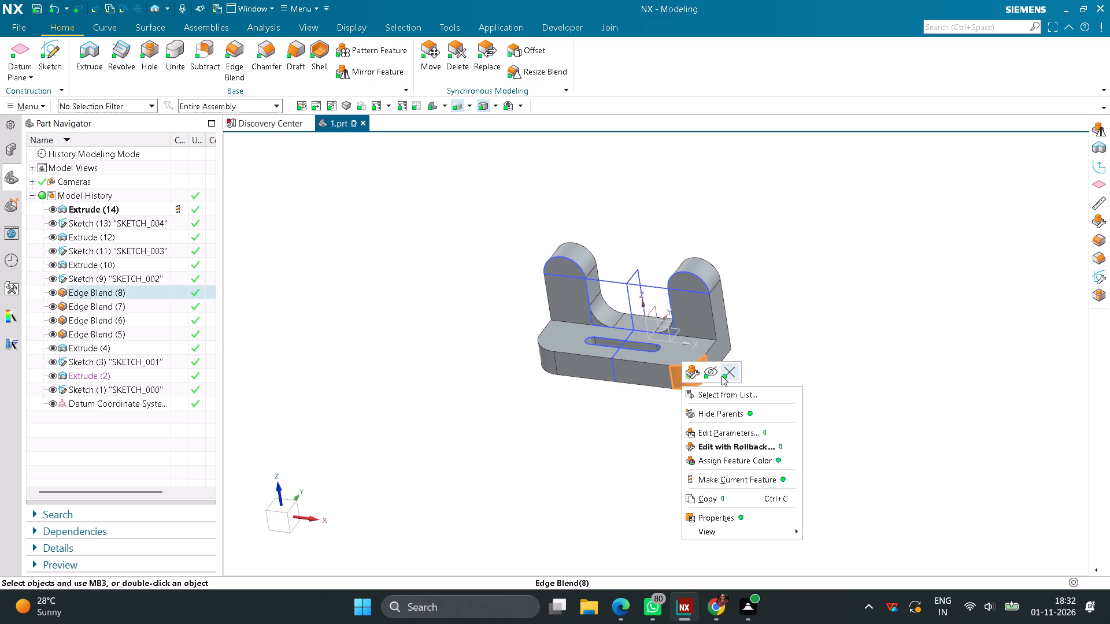
click(721, 376)
right_click(546, 365)
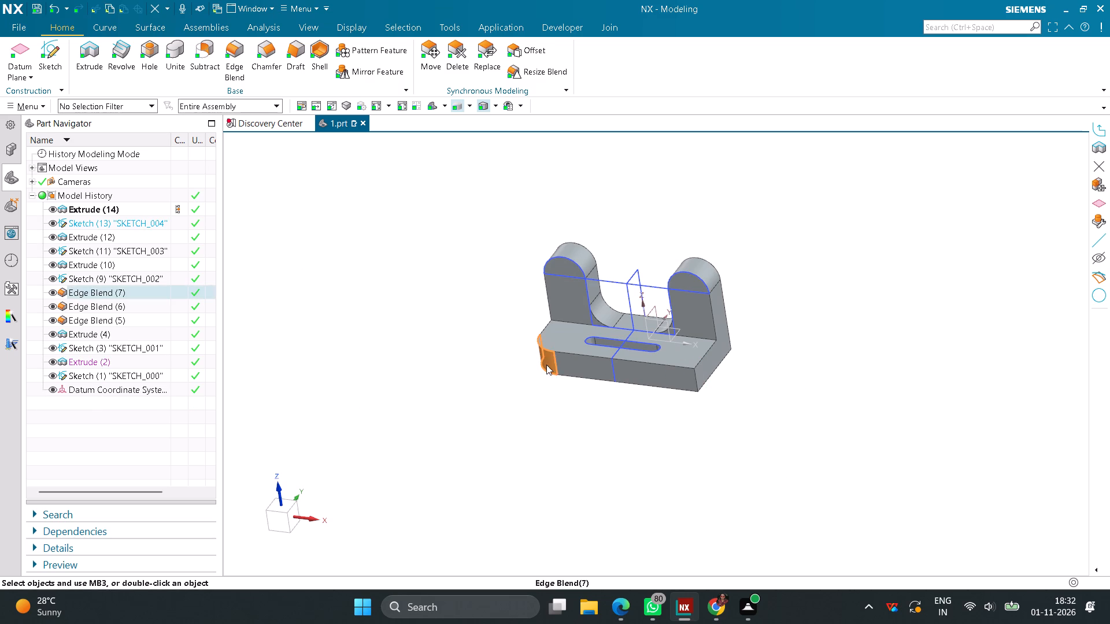
click(593, 354)
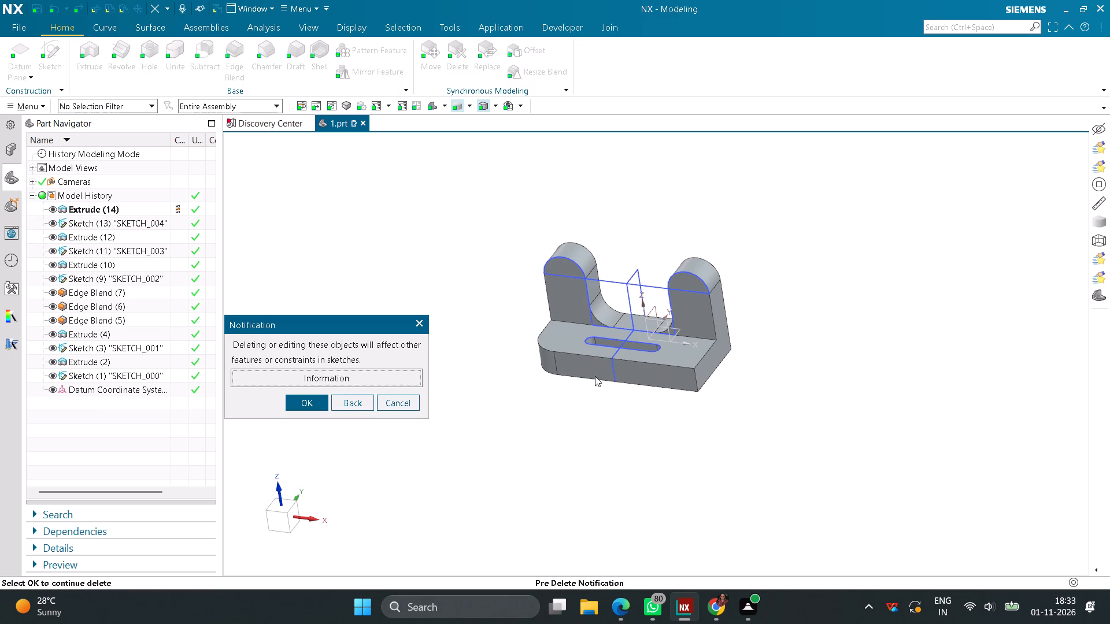
click(317, 404)
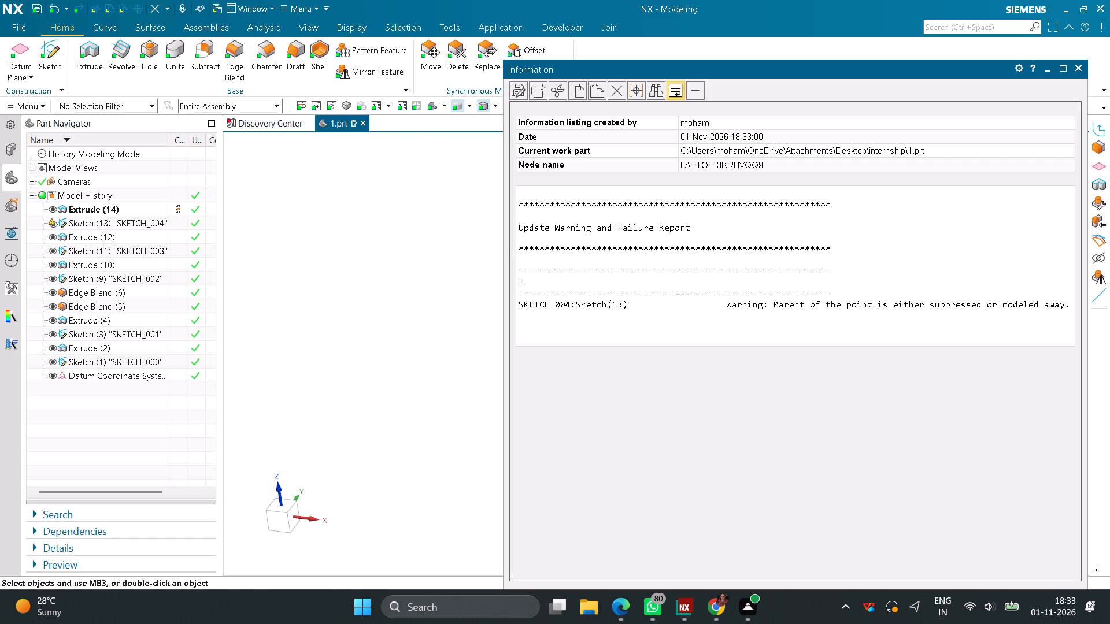
click(1079, 64)
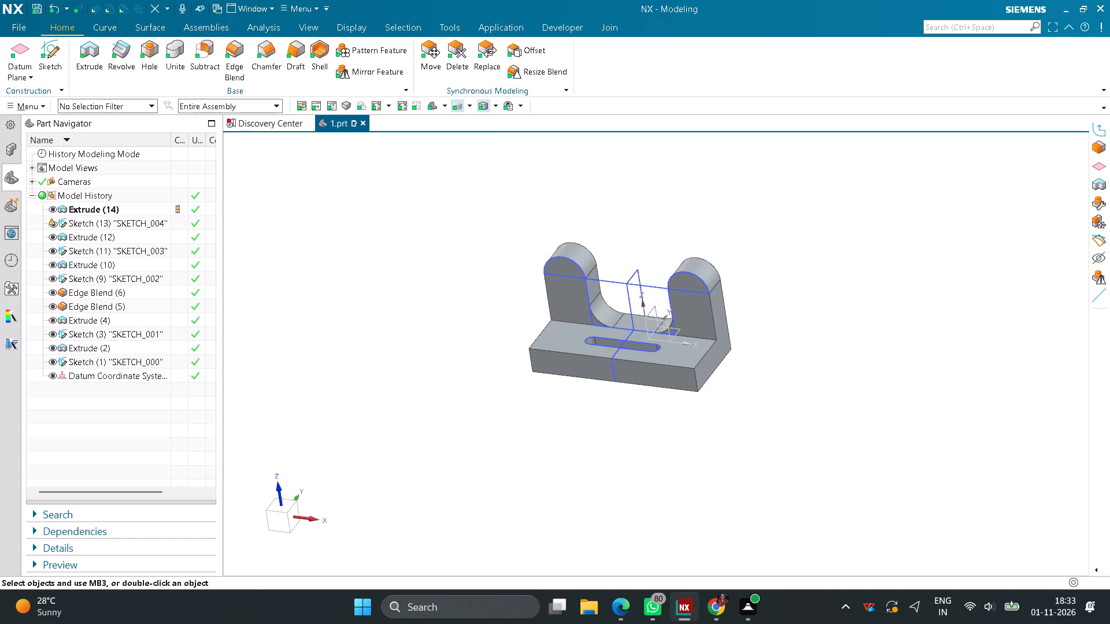
Start a sketch on the base plate's top face and draw a rectangle about 10 by 11 mm near its -X side.
click(58, 60)
click(561, 346)
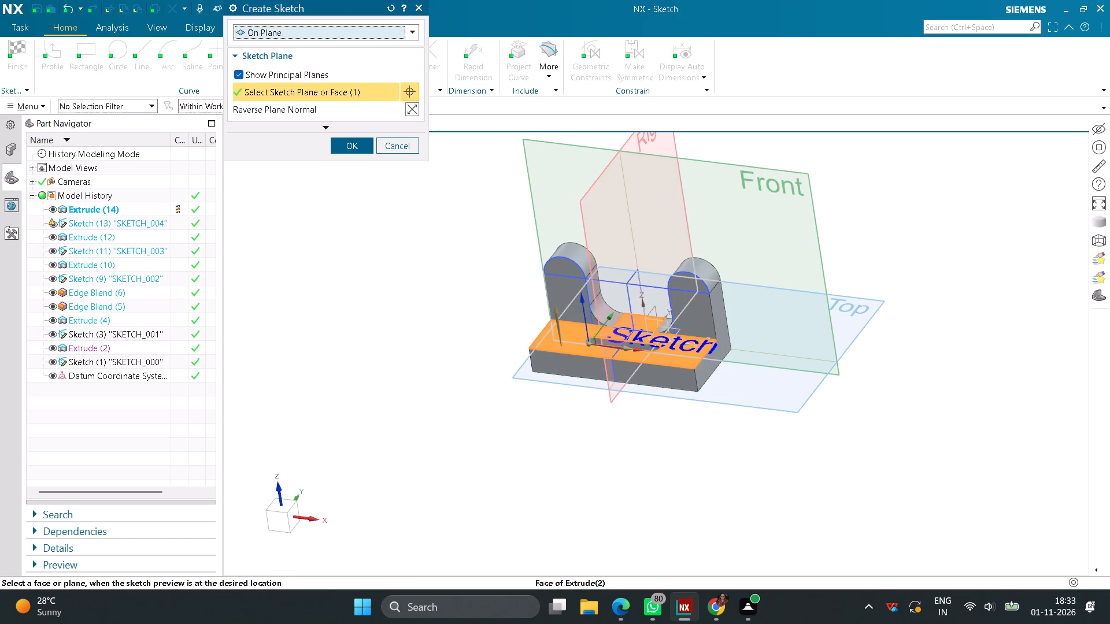
click(356, 146)
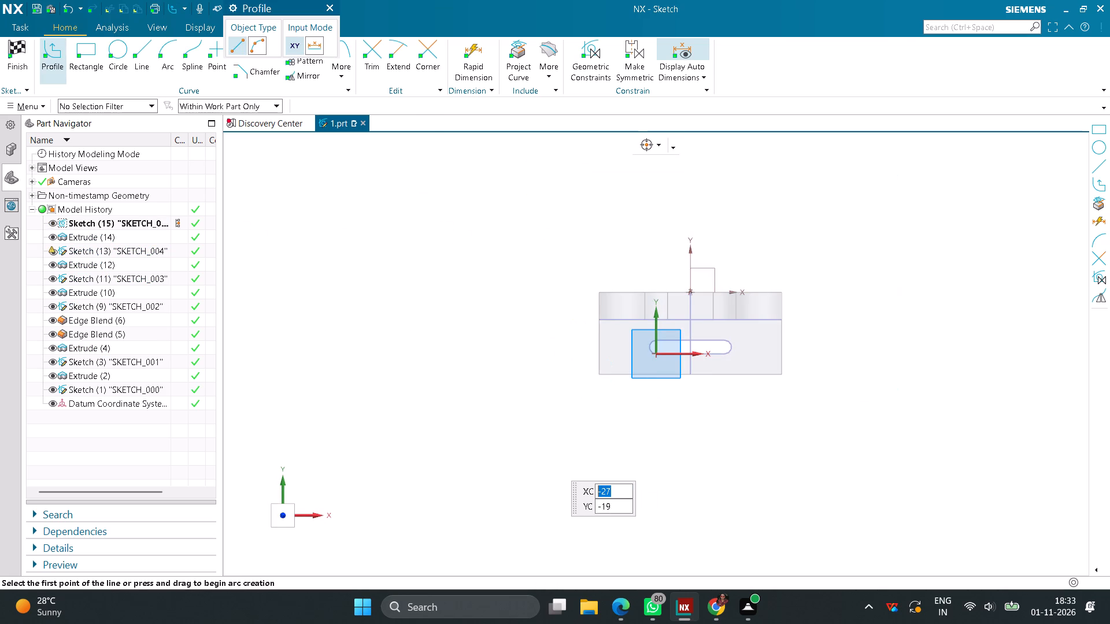
click(92, 61)
click(571, 352)
click(616, 403)
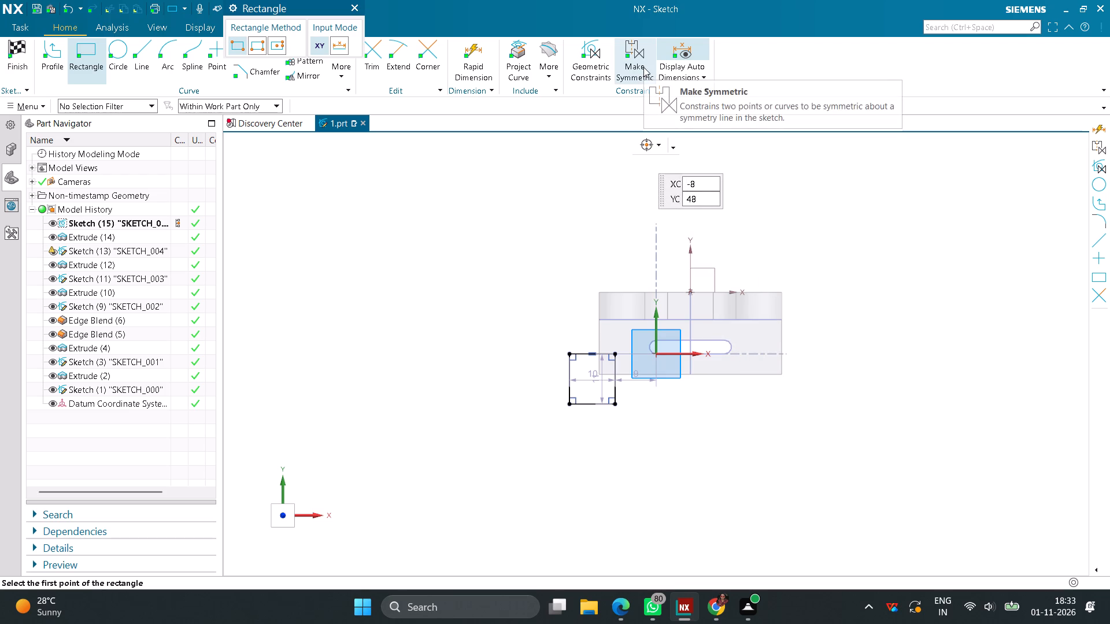
Constrain the rectangle's wall-side corners as points on curves: the +X corner on the wall's foot edge, the -X corner on the base's -X edge.
click(595, 61)
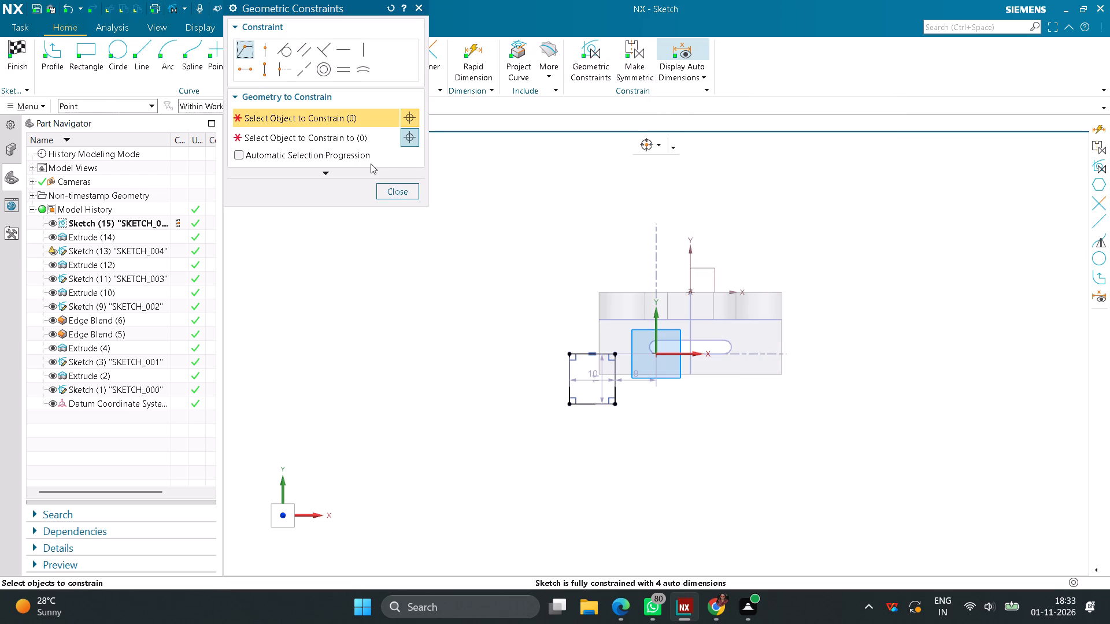
click(269, 57)
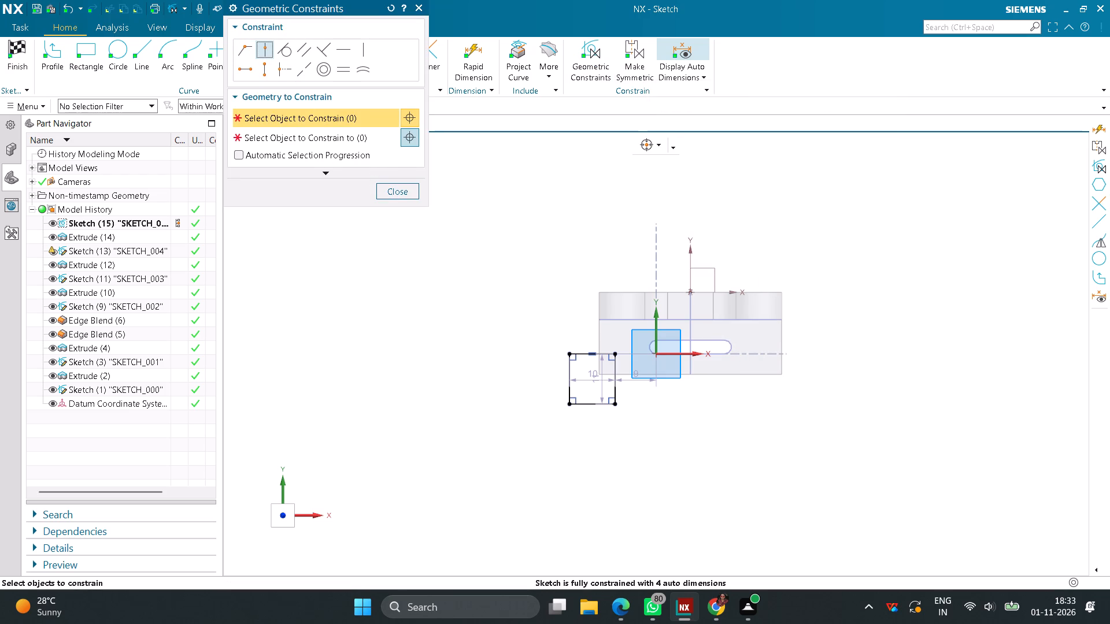
scroll(597, 330, up, 3)
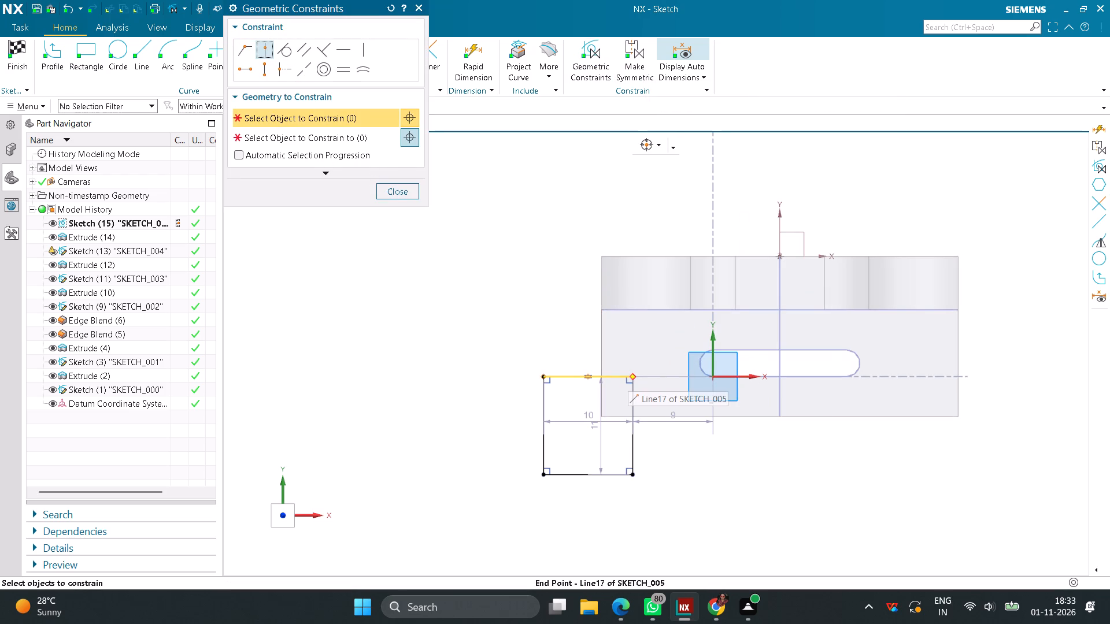
click(632, 376)
click(327, 141)
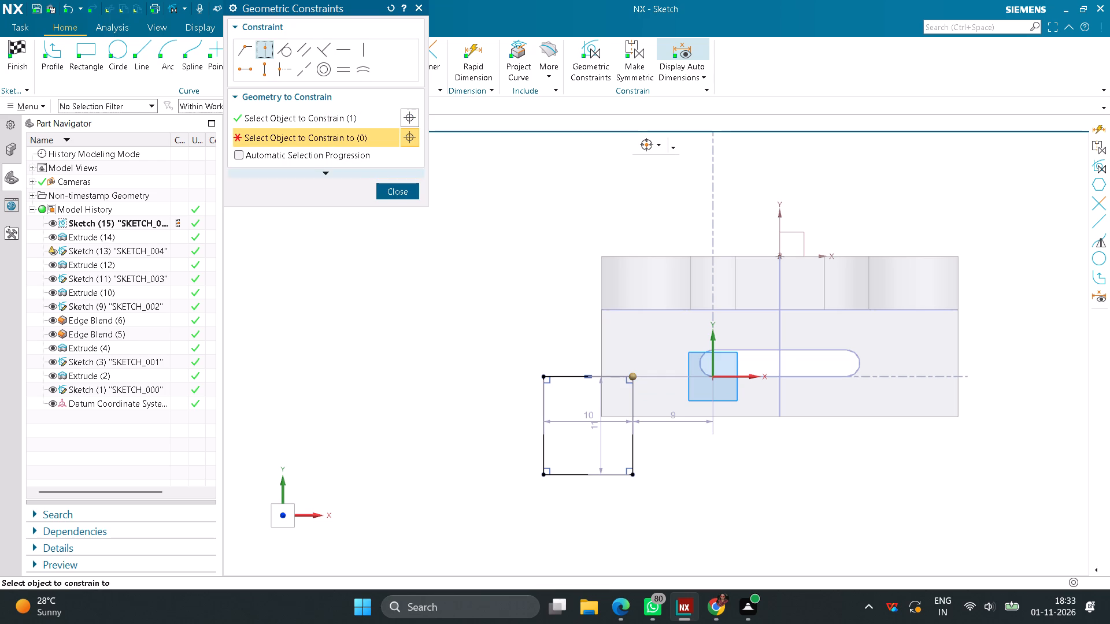
click(628, 312)
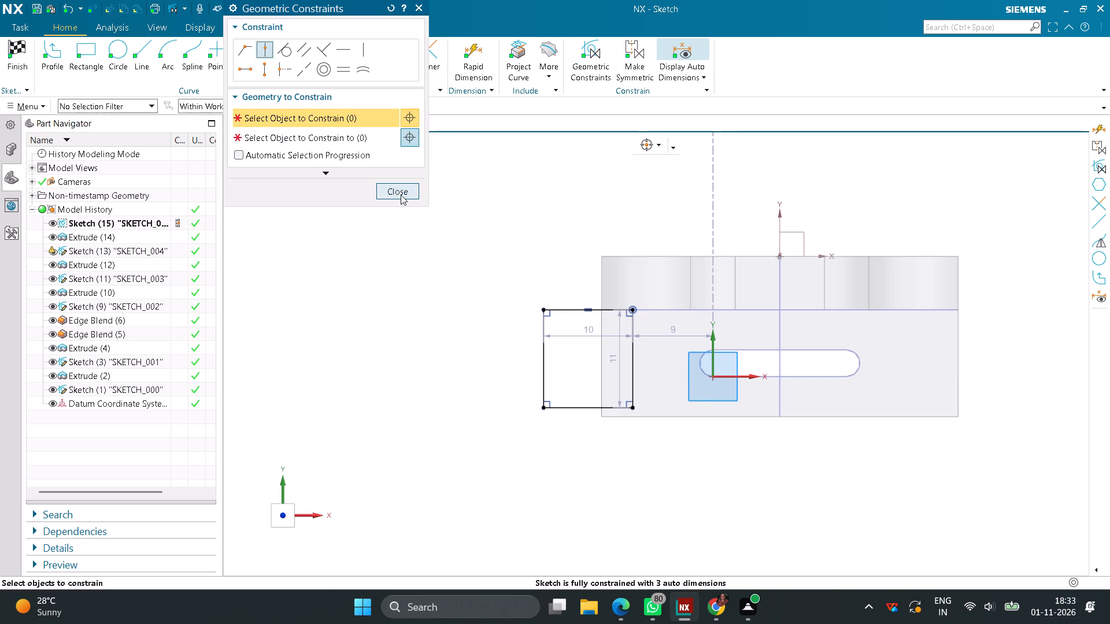
click(543, 307)
click(319, 142)
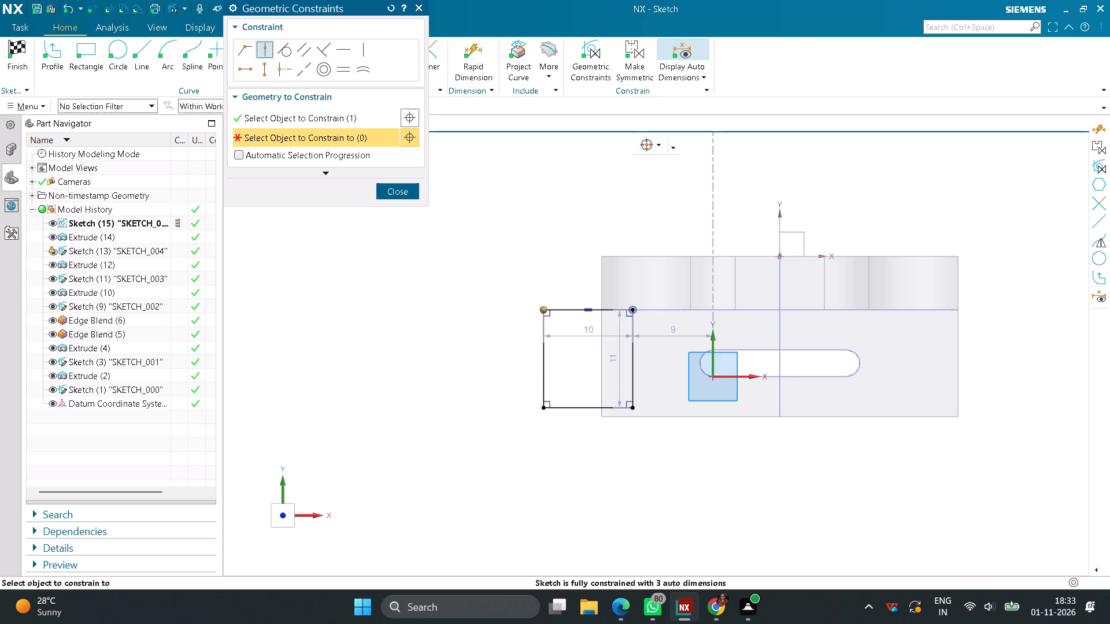
click(596, 381)
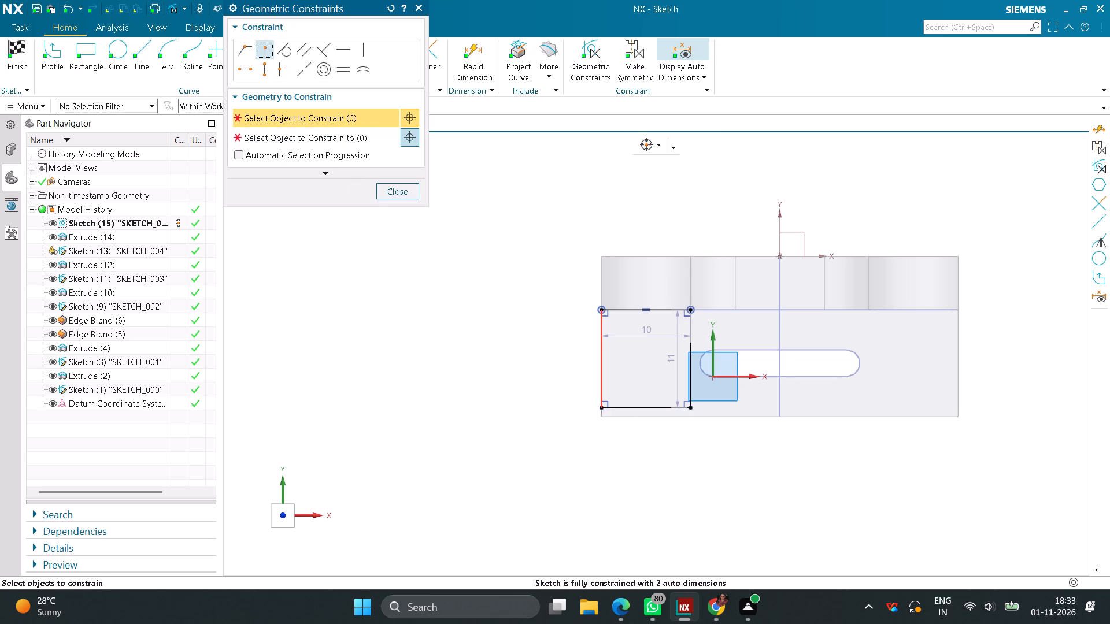
click(397, 191)
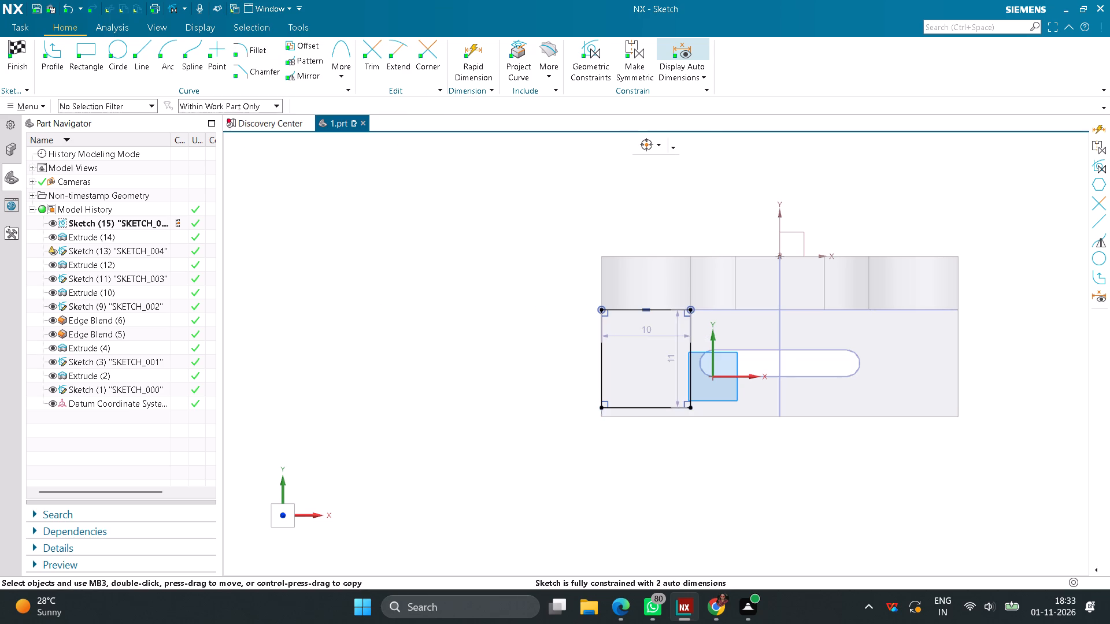
Dimension the rectangle's +X side from the vertical Y axis and set the distance to 27/2 mm.
click(478, 68)
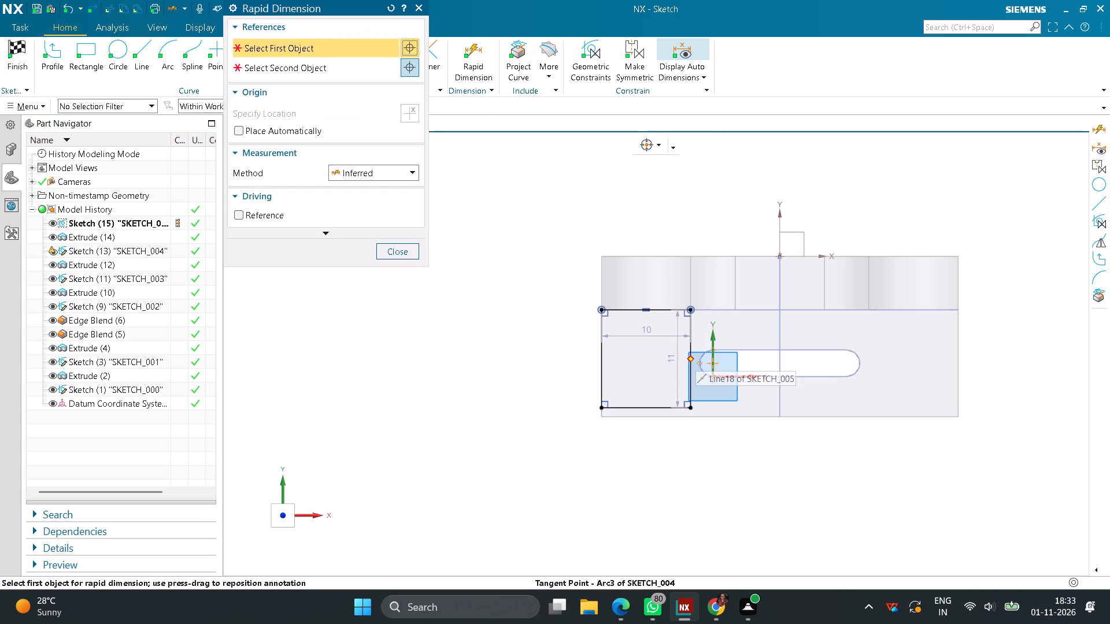
click(691, 380)
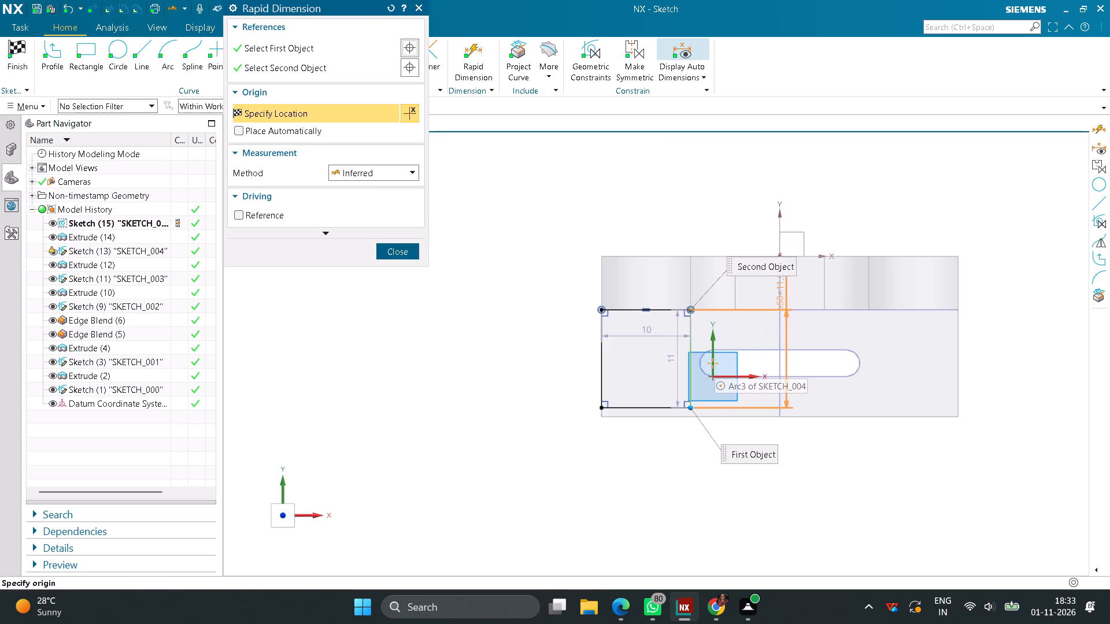
click(776, 231)
click(735, 489)
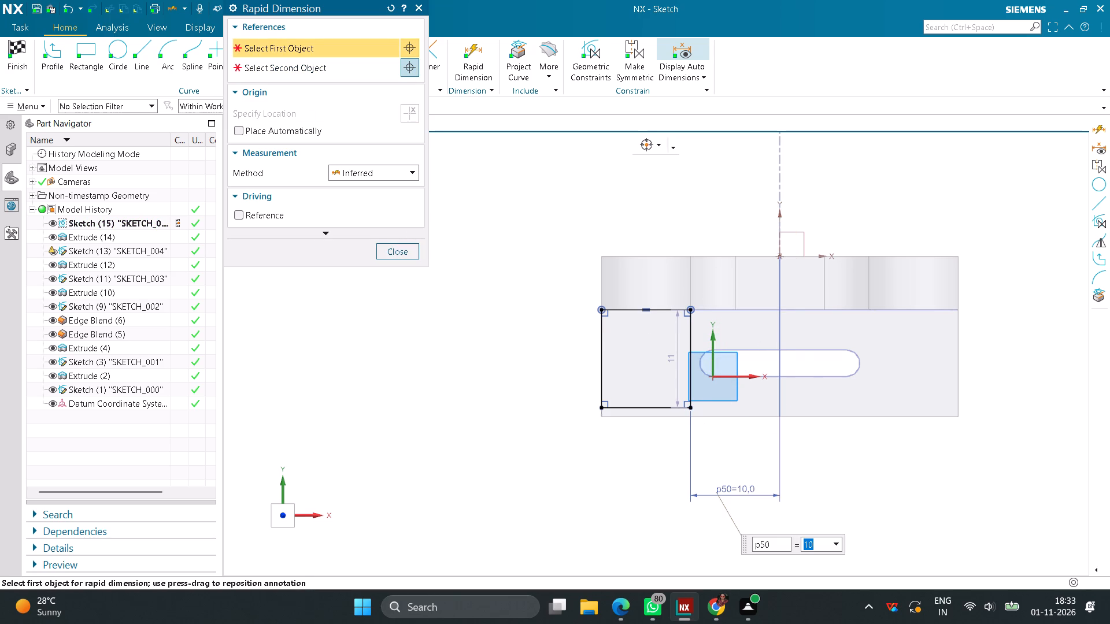
text(27/2)
key(Return)
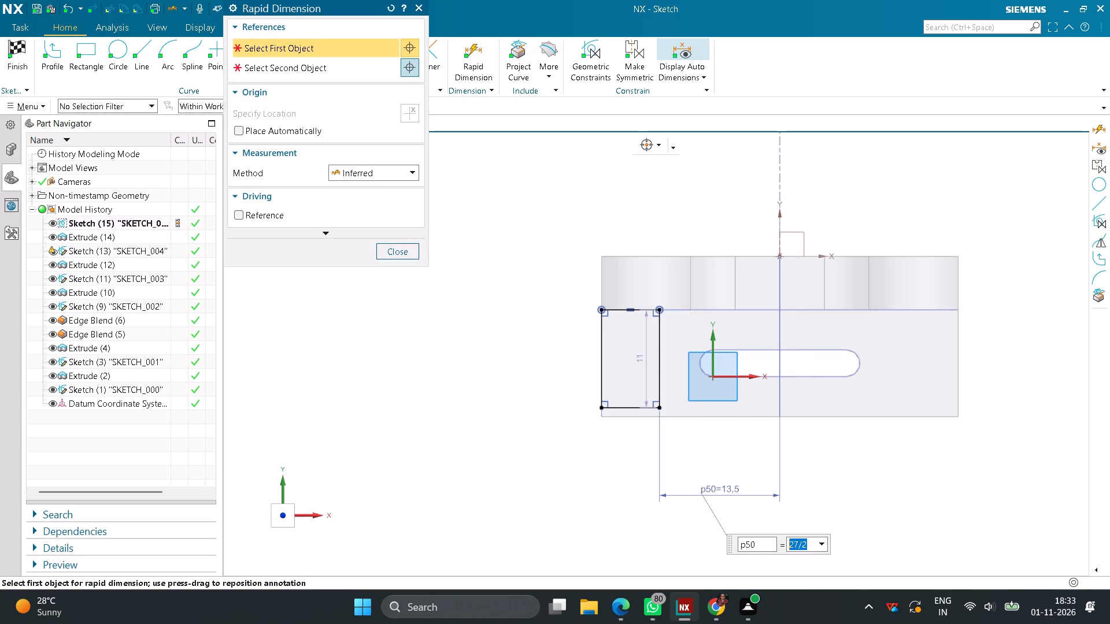
click(384, 247)
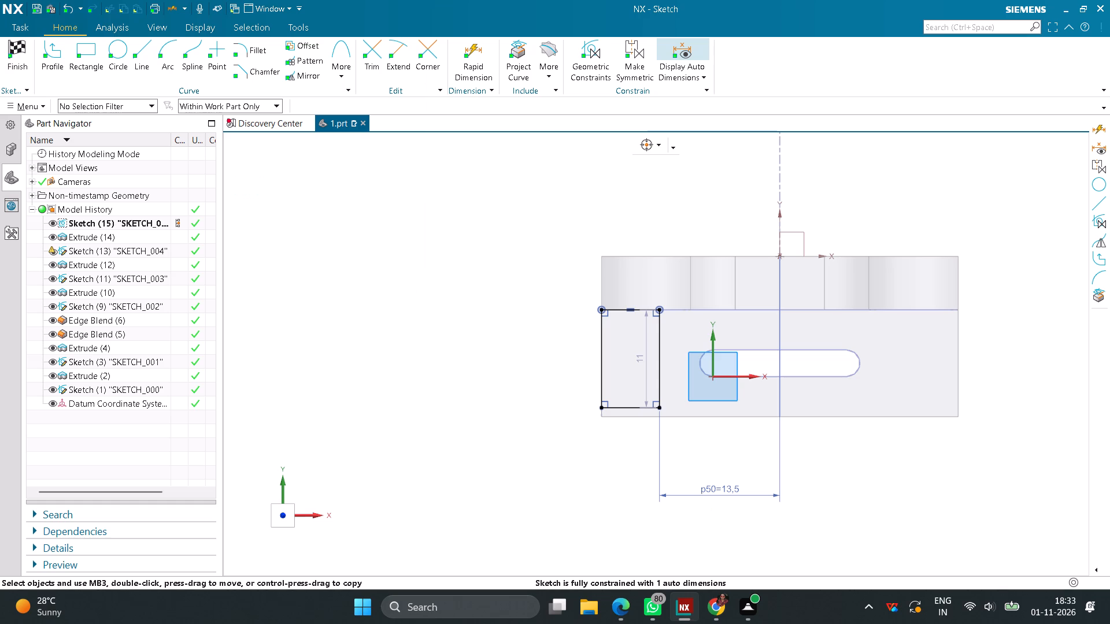
click(511, 59)
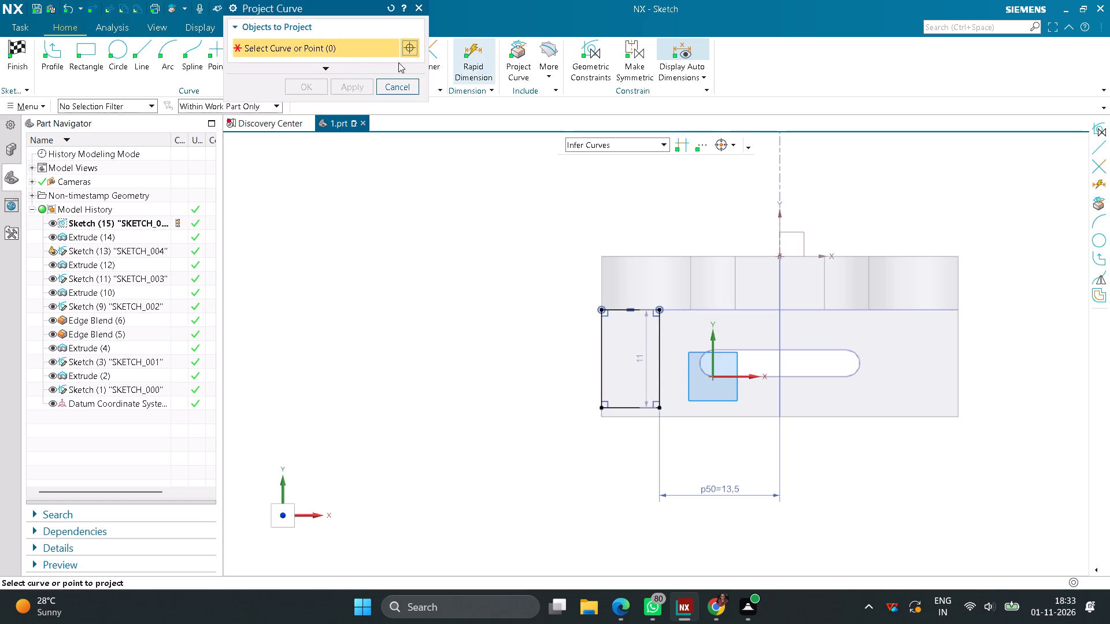
click(405, 85)
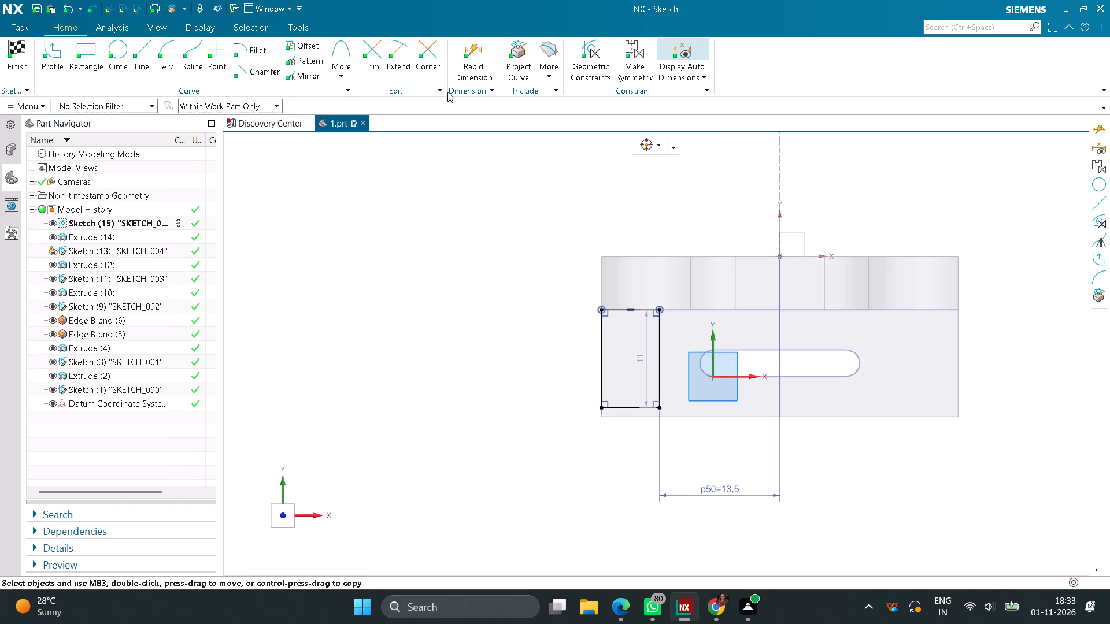
Constrain the rectangle's front -X corner coincident with the base plate's front -X corner.
click(597, 59)
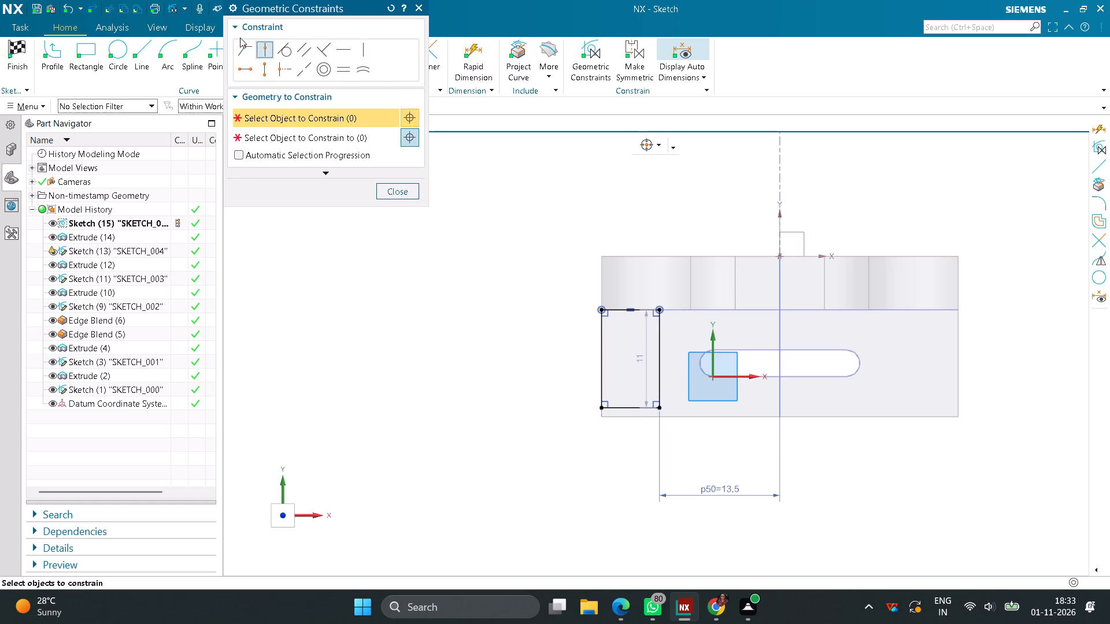
click(240, 45)
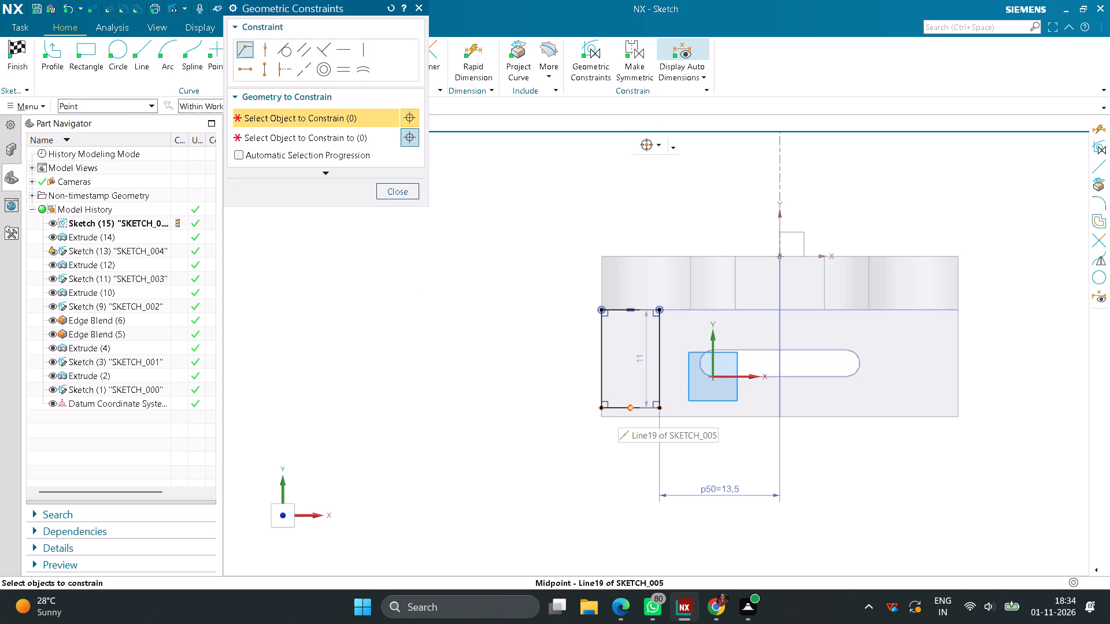
click(601, 408)
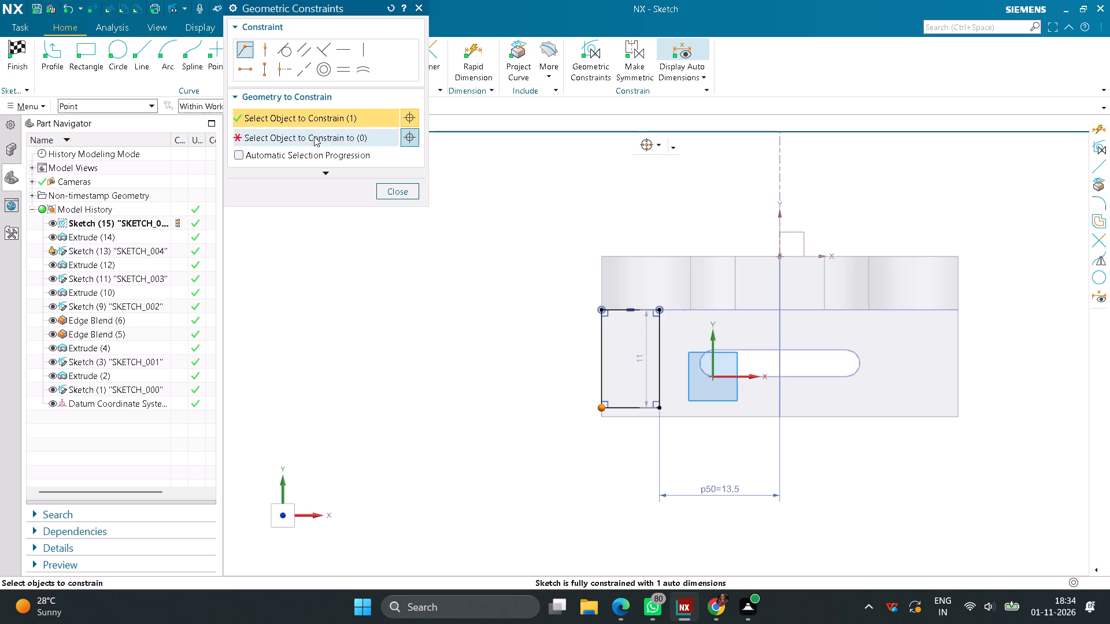
click(314, 139)
scroll(595, 415, up, 4)
click(613, 418)
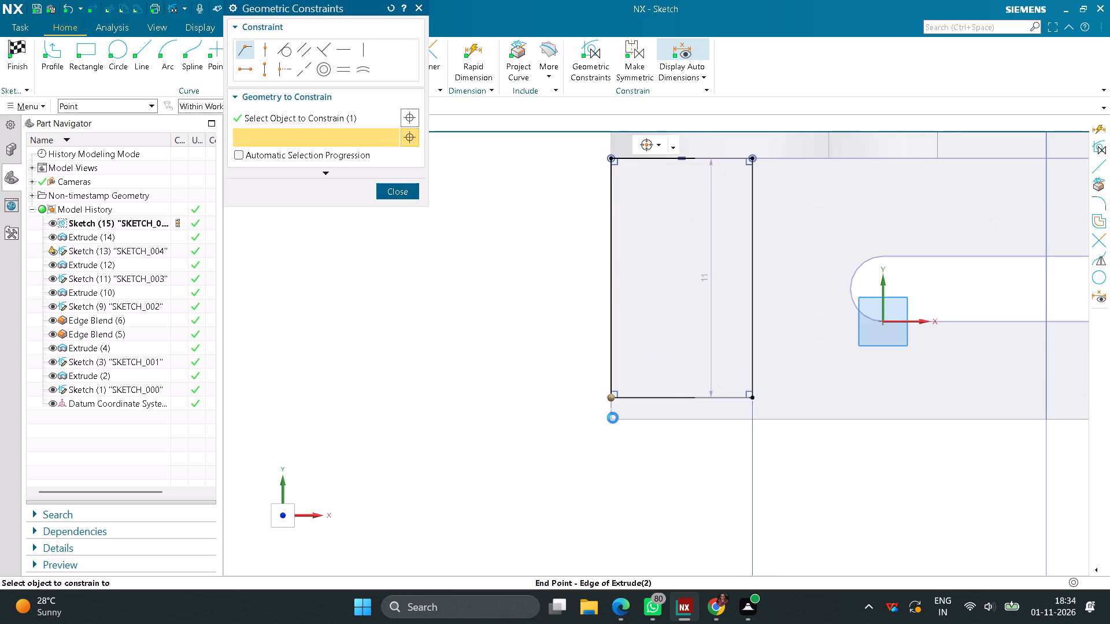
click(404, 191)
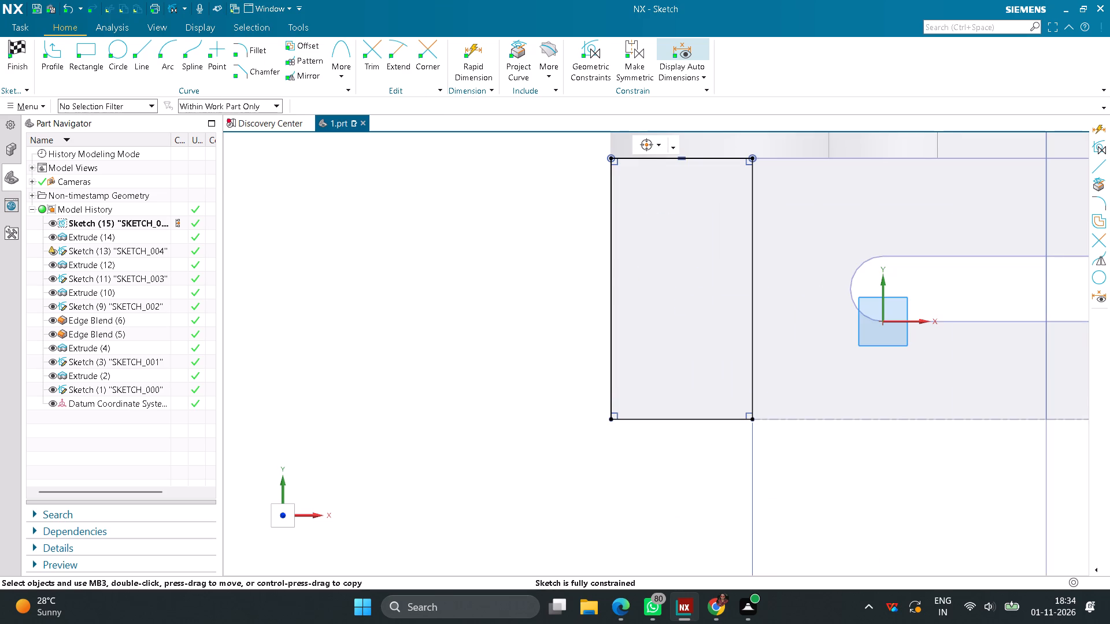
Finish the sketch and extrude the rectangle 6 mm downward, subtracting it from the base plate's -X end.
click(15, 54)
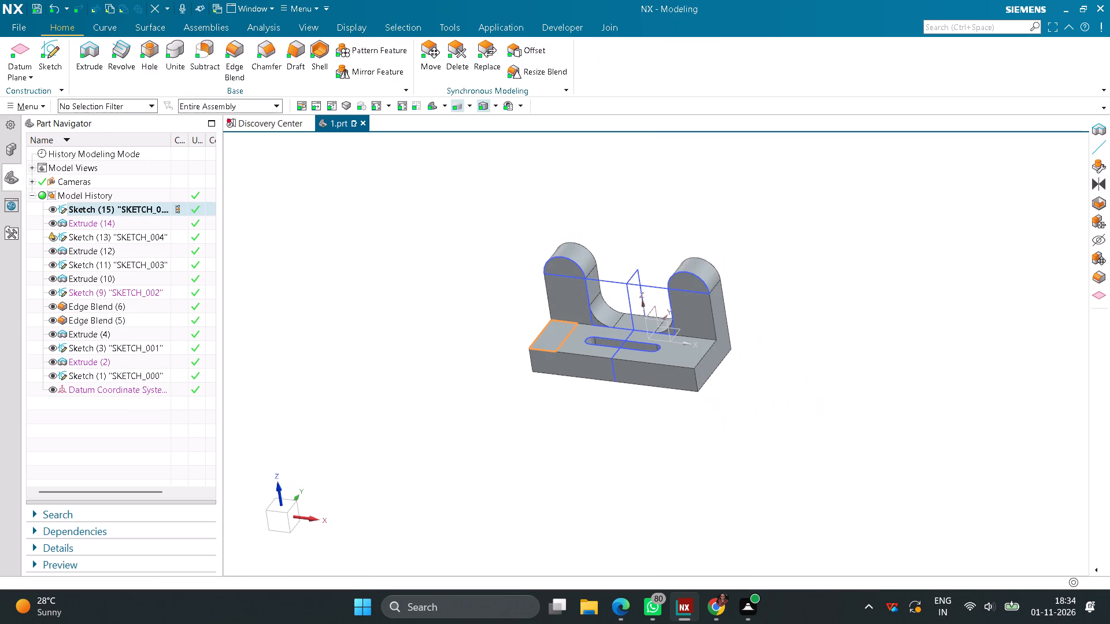
click(88, 53)
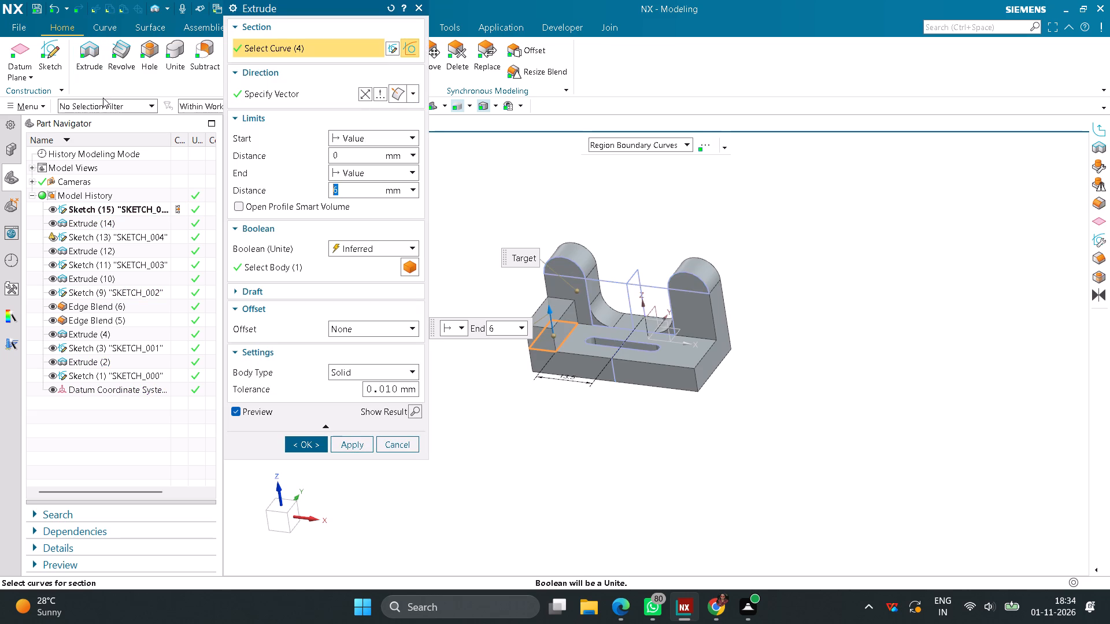
click(361, 95)
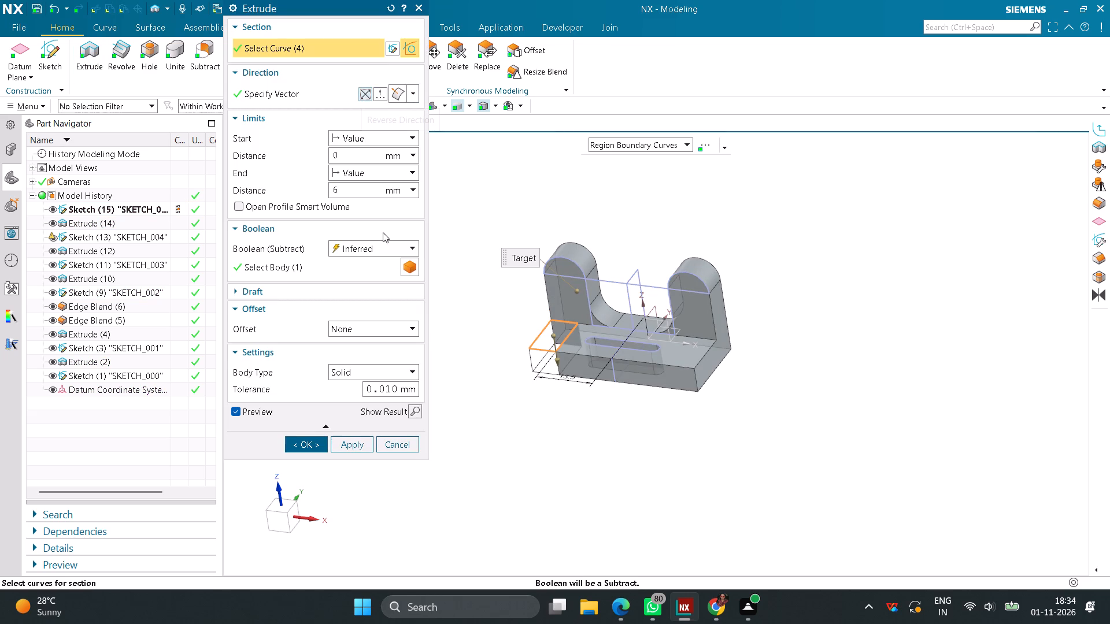
click(319, 437)
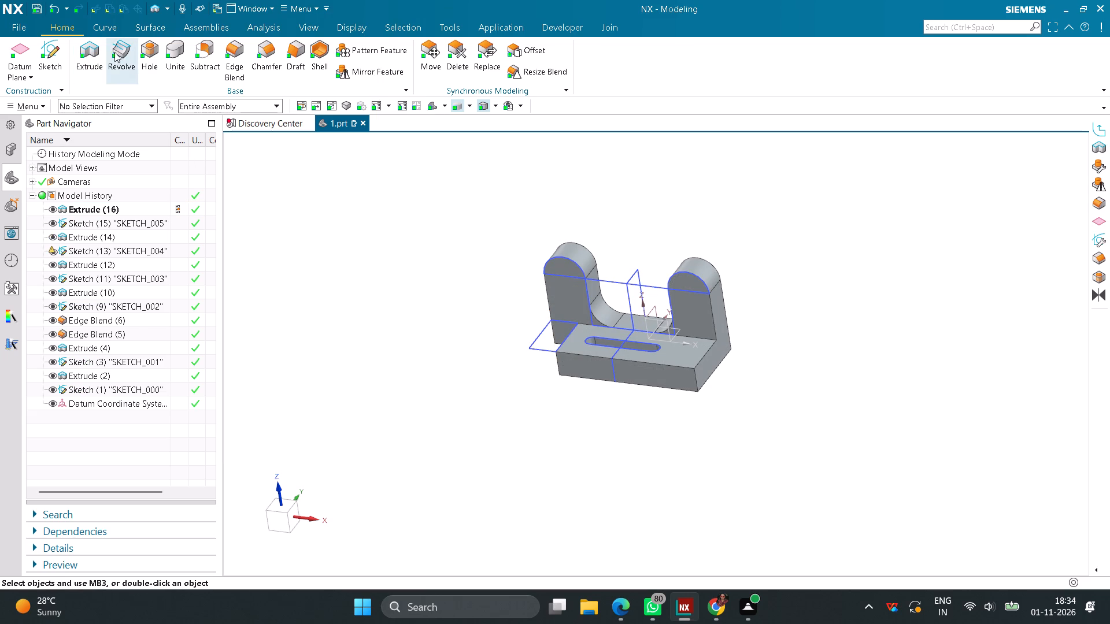
Start a sketch on the base plate's top face and draw a rectangle about 4.5 by 8 mm near its +X side.
click(56, 51)
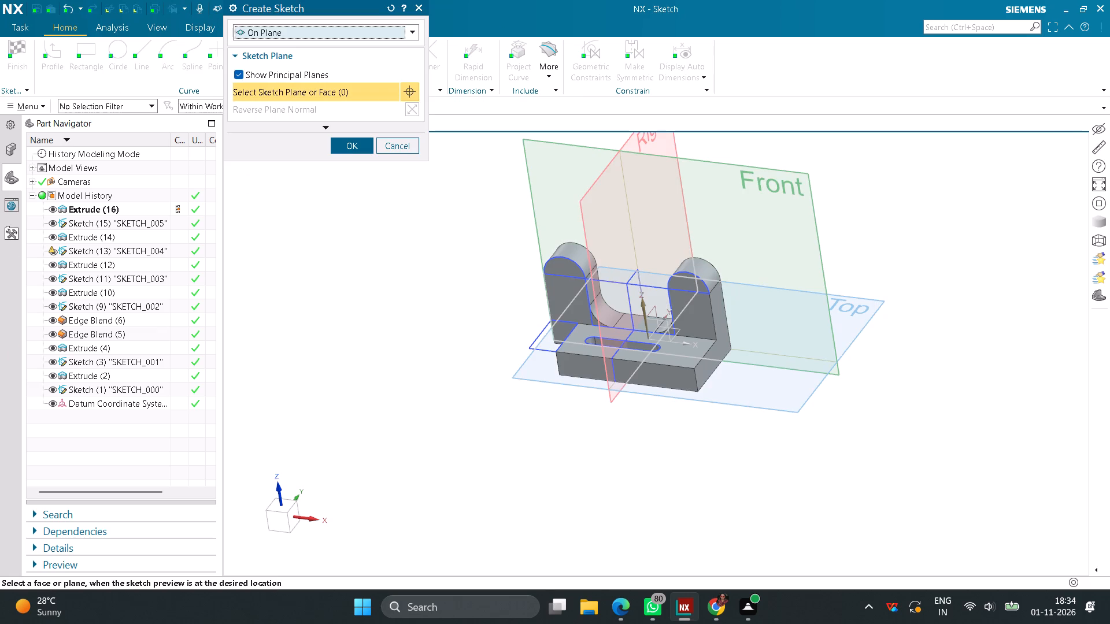
click(657, 358)
click(353, 146)
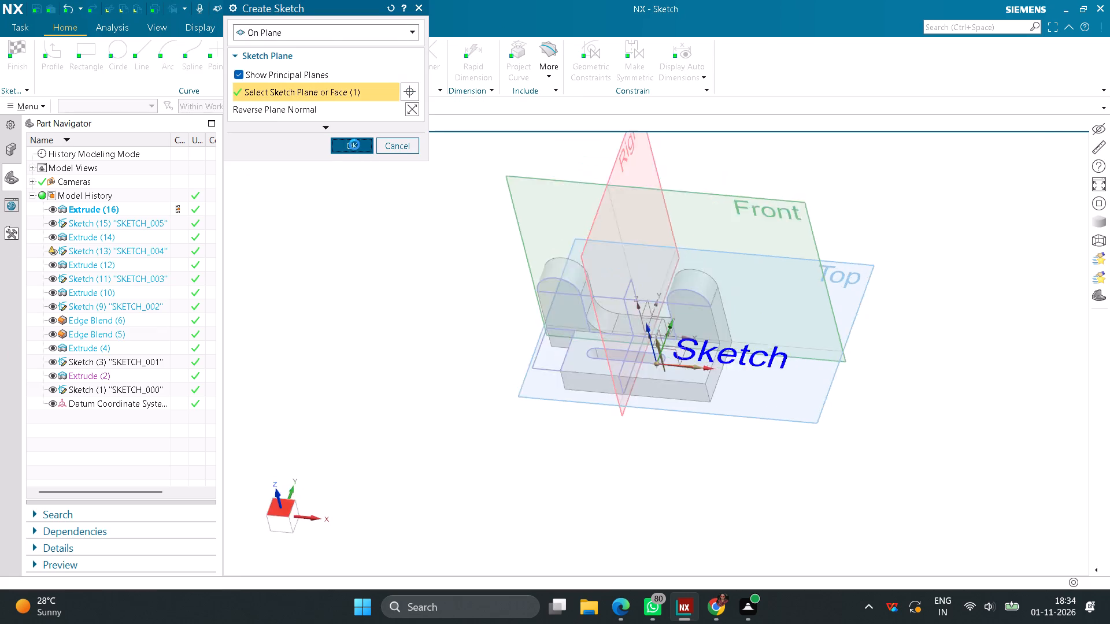
click(91, 51)
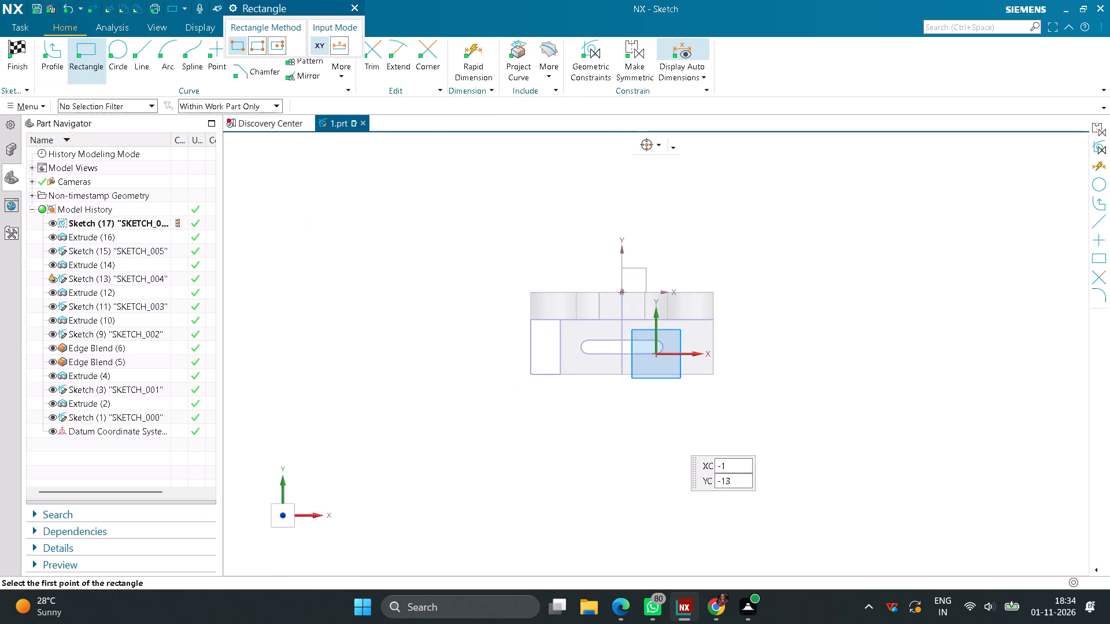
scroll(715, 363, up, 2)
click(665, 311)
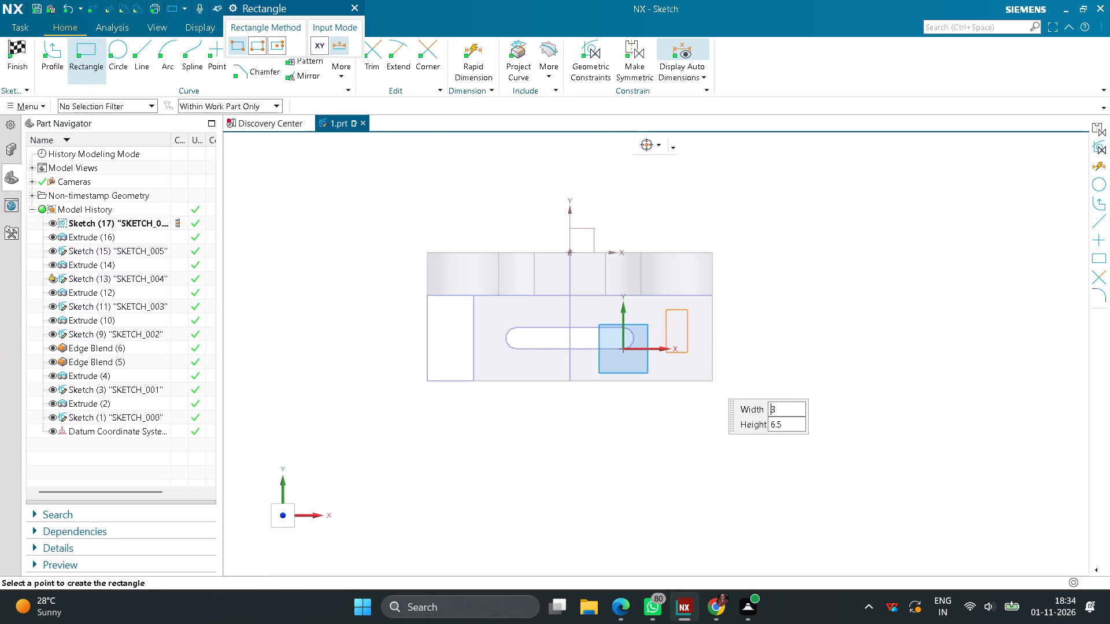
click(700, 365)
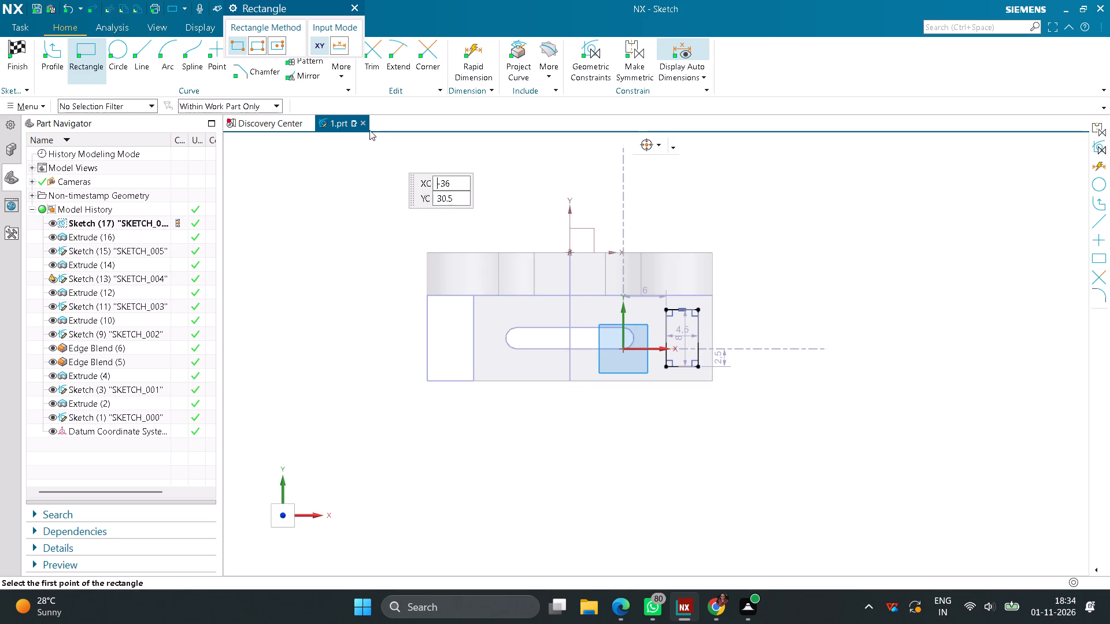
Make the rectangle's two +X corners coincident with the base's front +X corner and the +X end of the wall's foot edge.
click(585, 69)
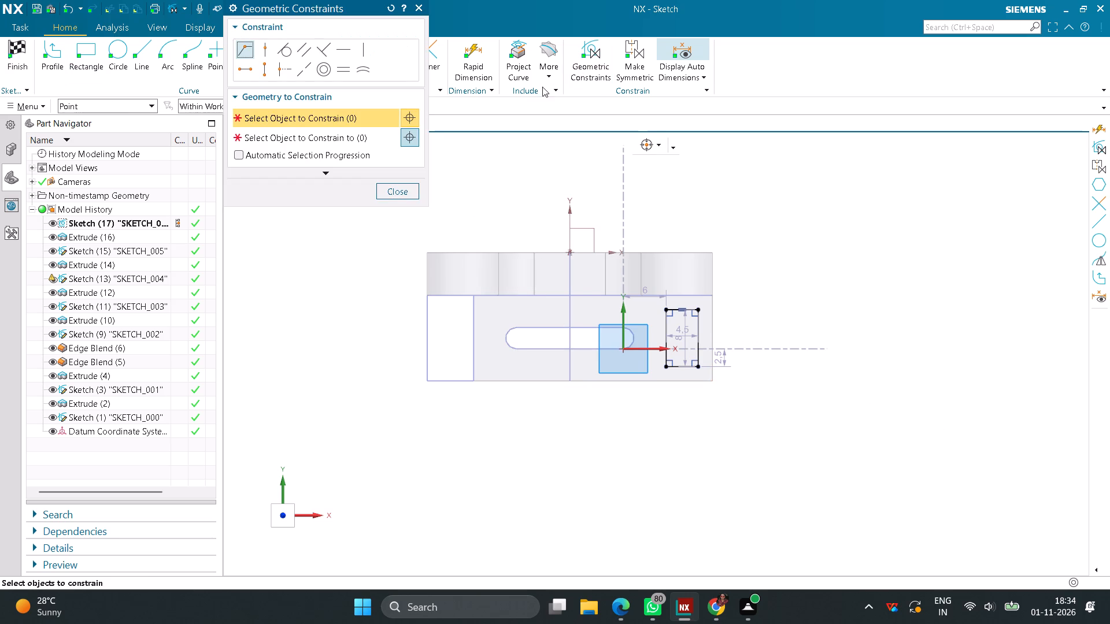
scroll(740, 352, up, 4)
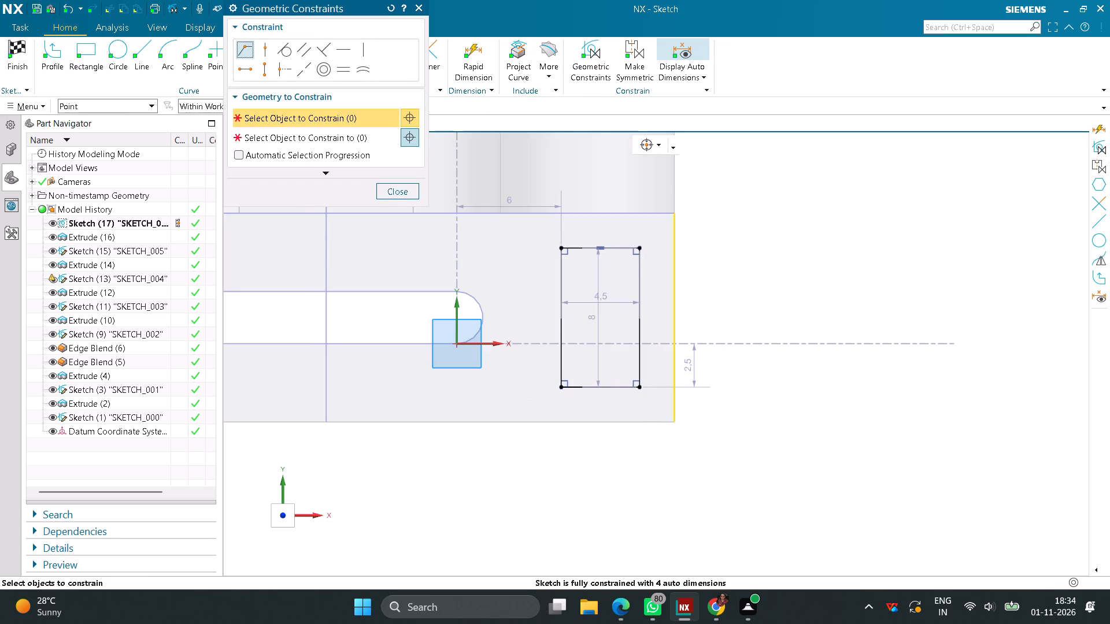
click(643, 392)
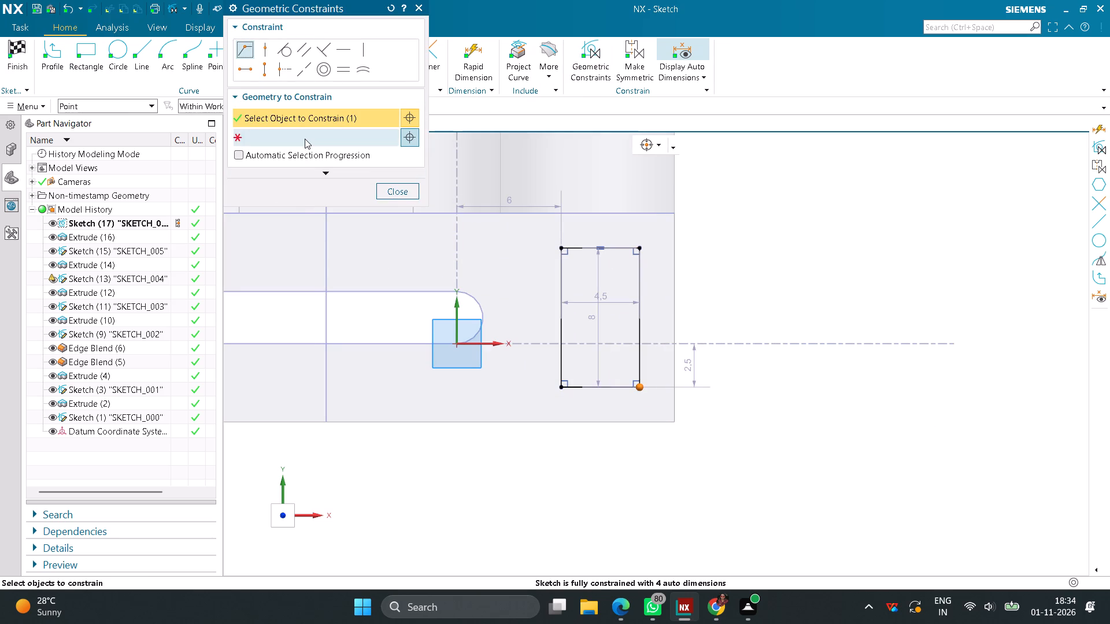
click(304, 139)
click(675, 421)
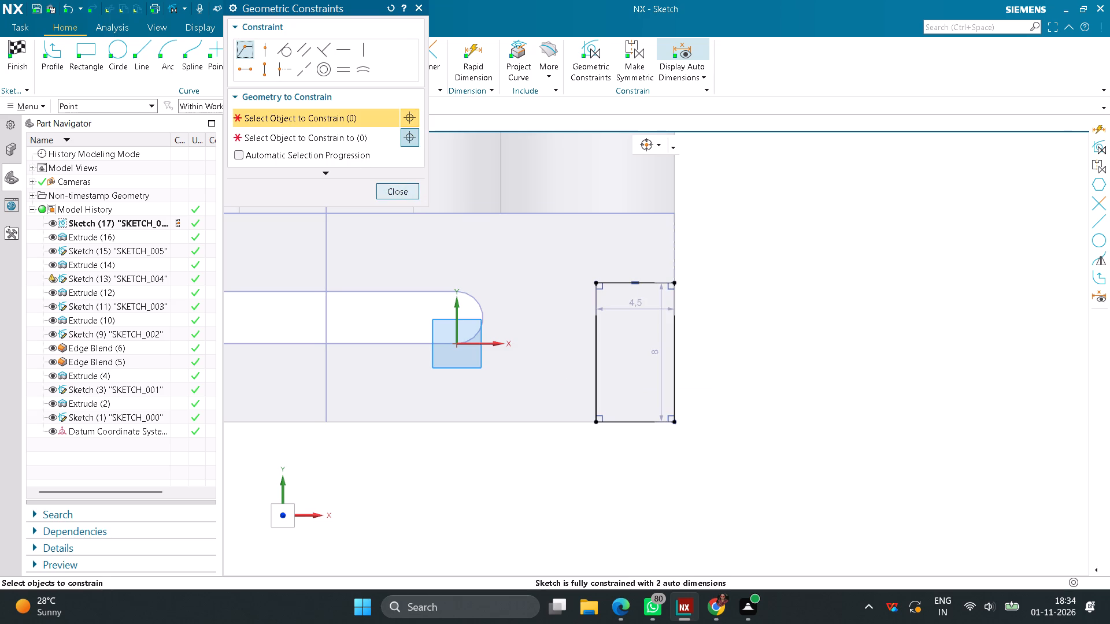
click(678, 282)
click(304, 143)
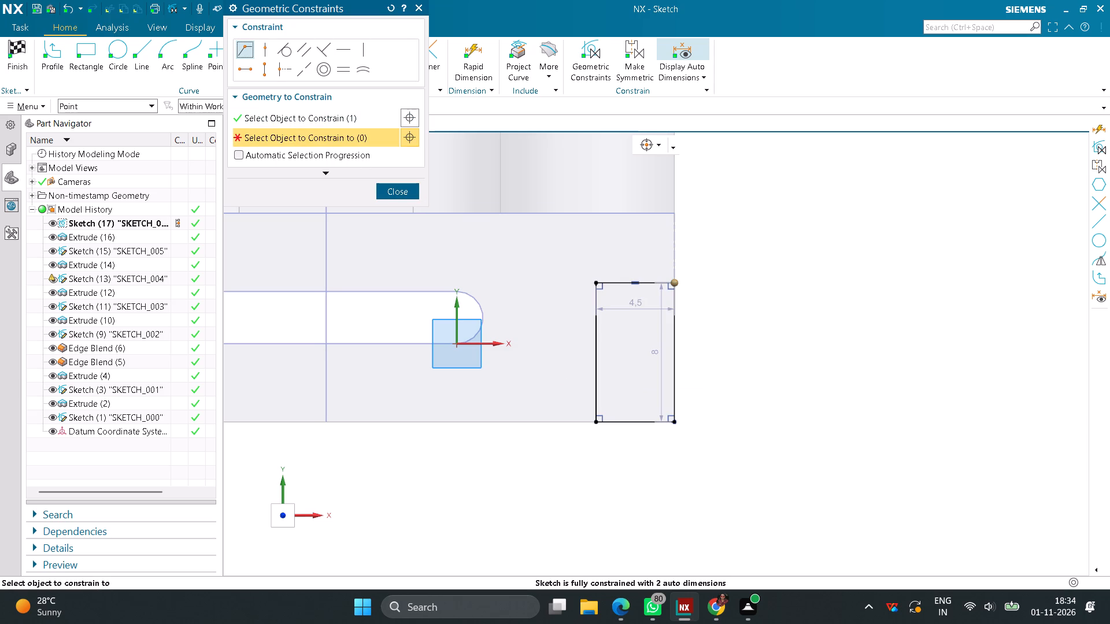
click(674, 212)
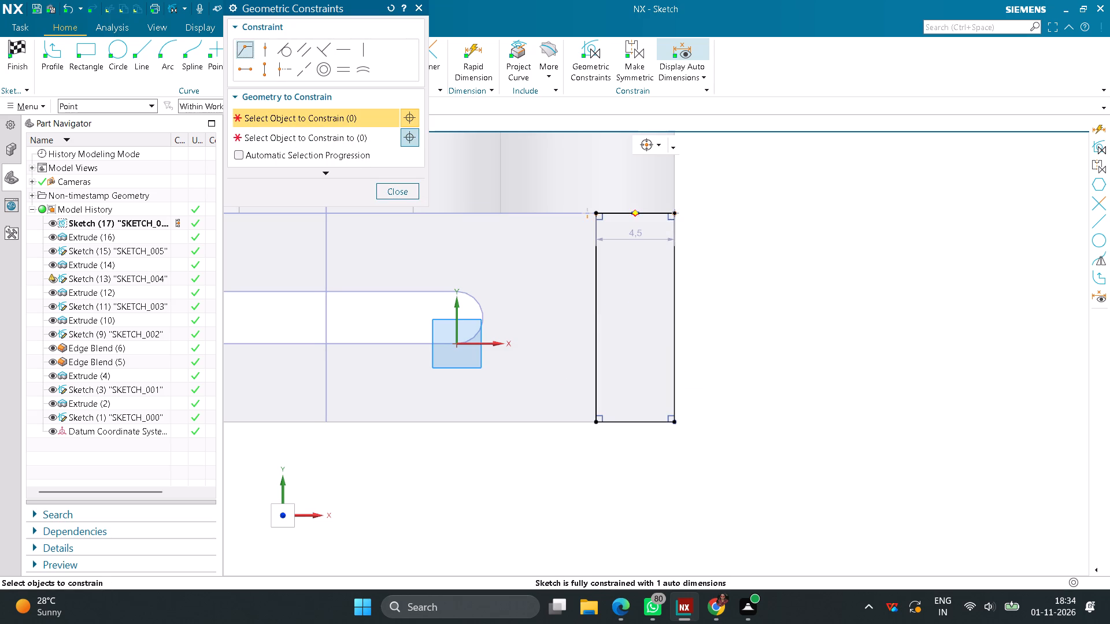
click(397, 190)
Dimension the rectangle's -X side from the vertical Y axis and set the distance to 27/2 mm.
click(464, 70)
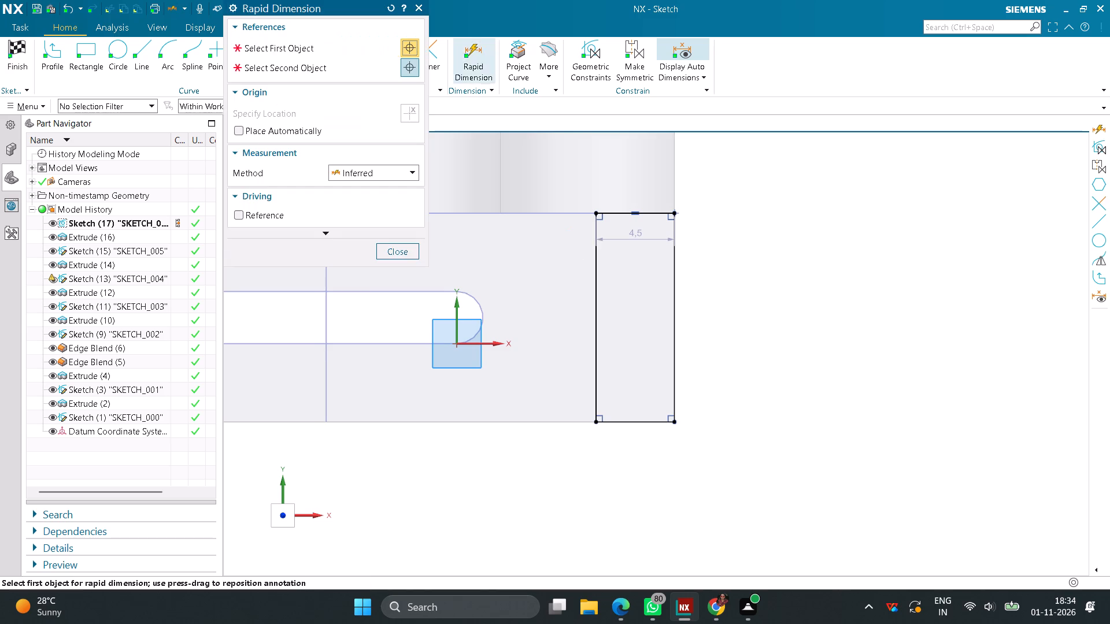
click(594, 289)
scroll(527, 332, down, 6)
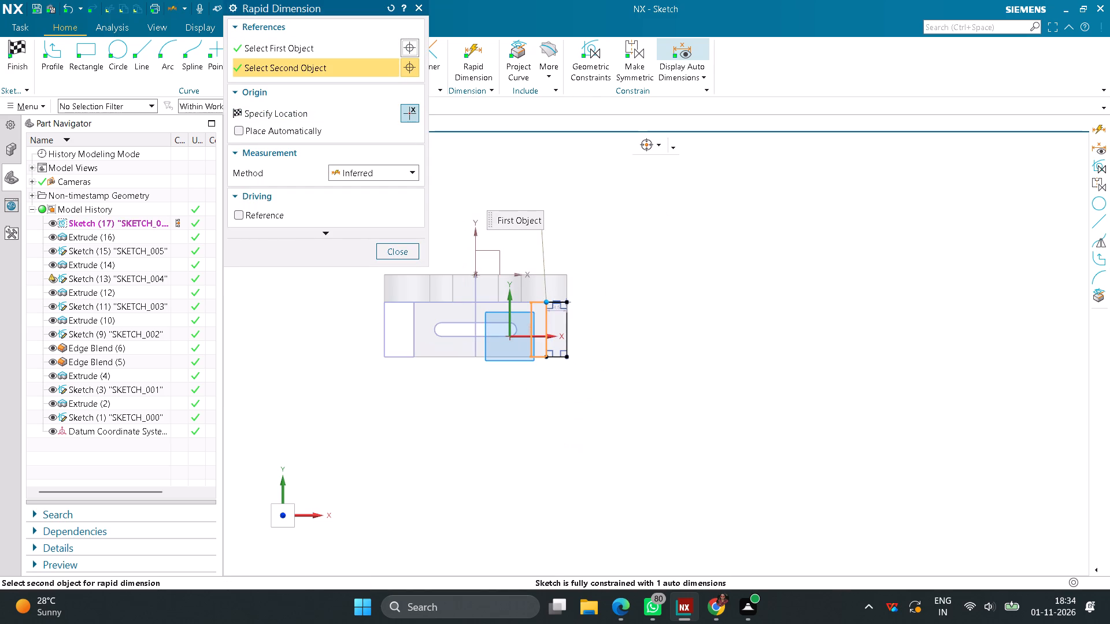
click(476, 234)
click(527, 219)
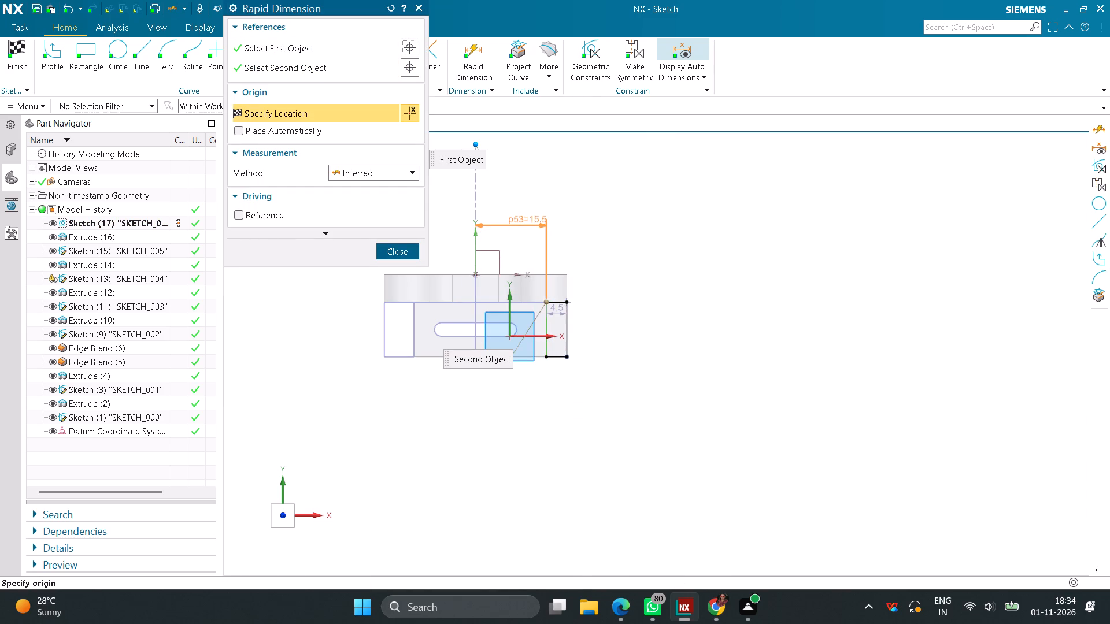
text(27/2)
key(Return)
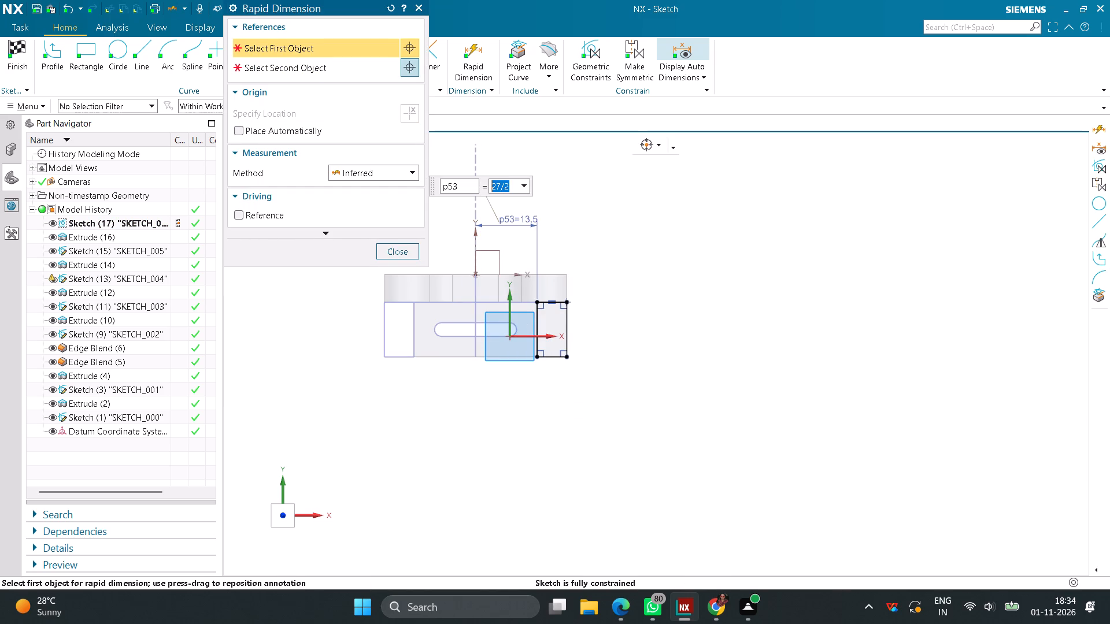
middle_click(597, 313)
click(393, 247)
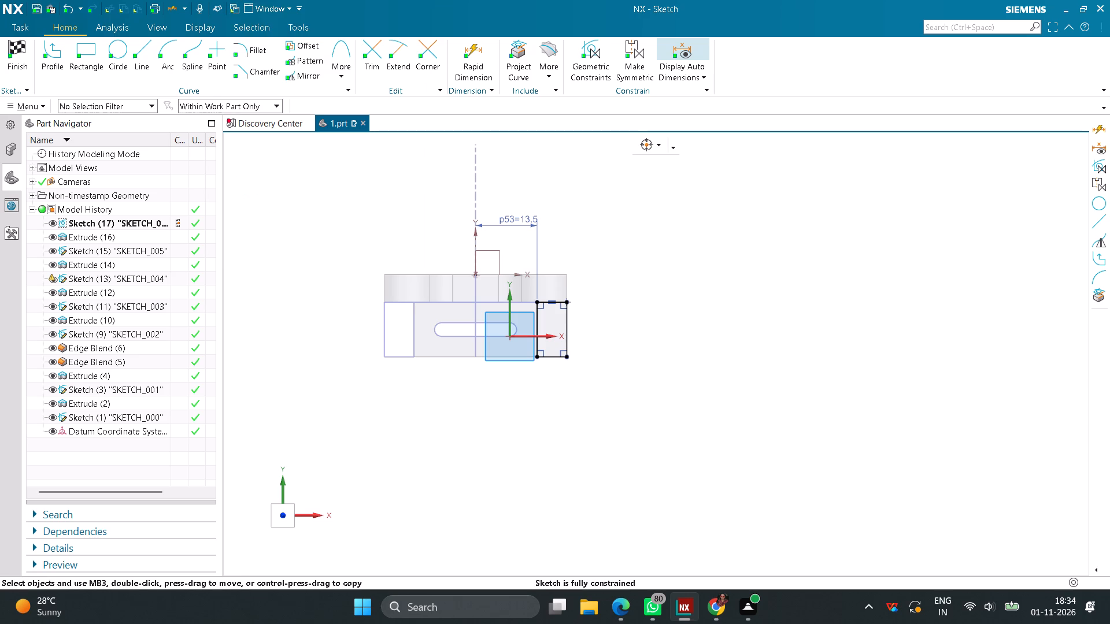
Finish the sketch and extrude the rectangle 6 mm downward, subtracting it from the base plate's +X end.
click(13, 51)
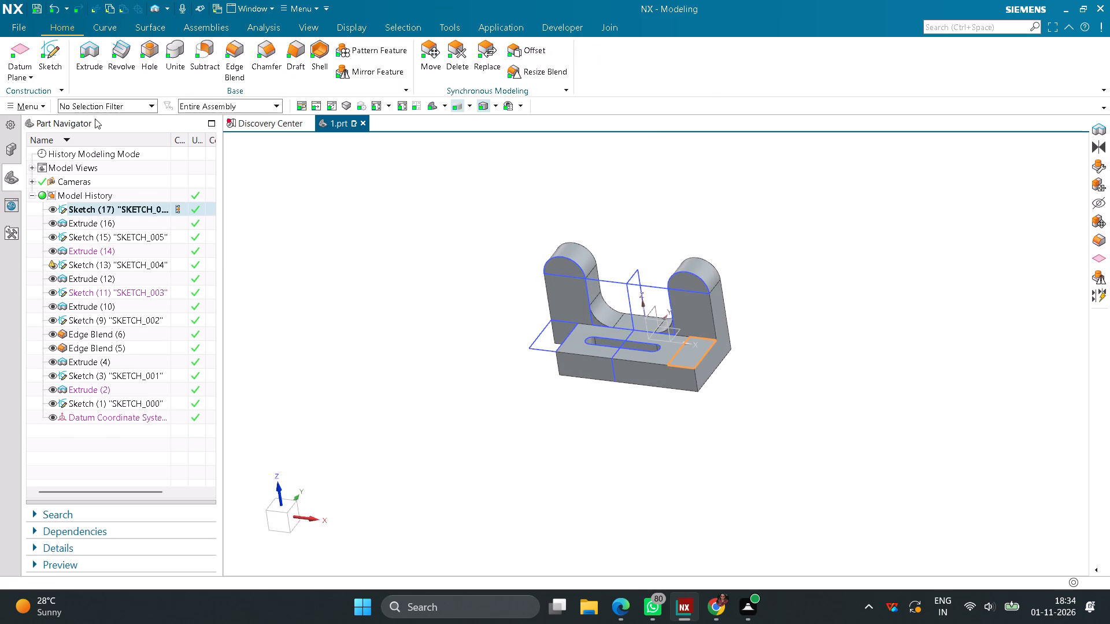
click(80, 64)
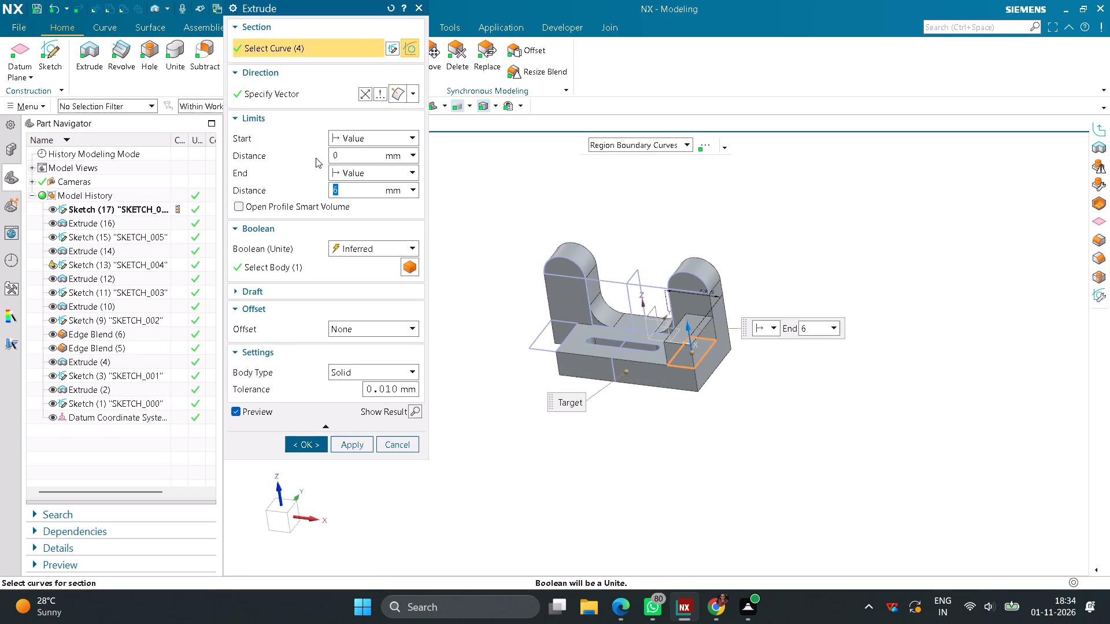
click(360, 96)
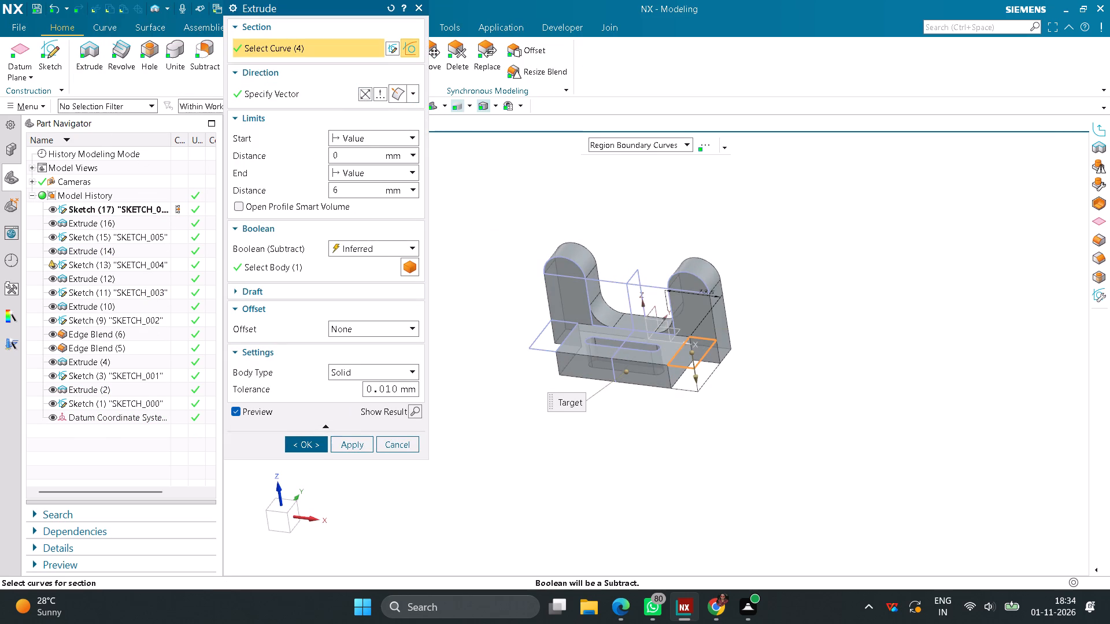
click(316, 453)
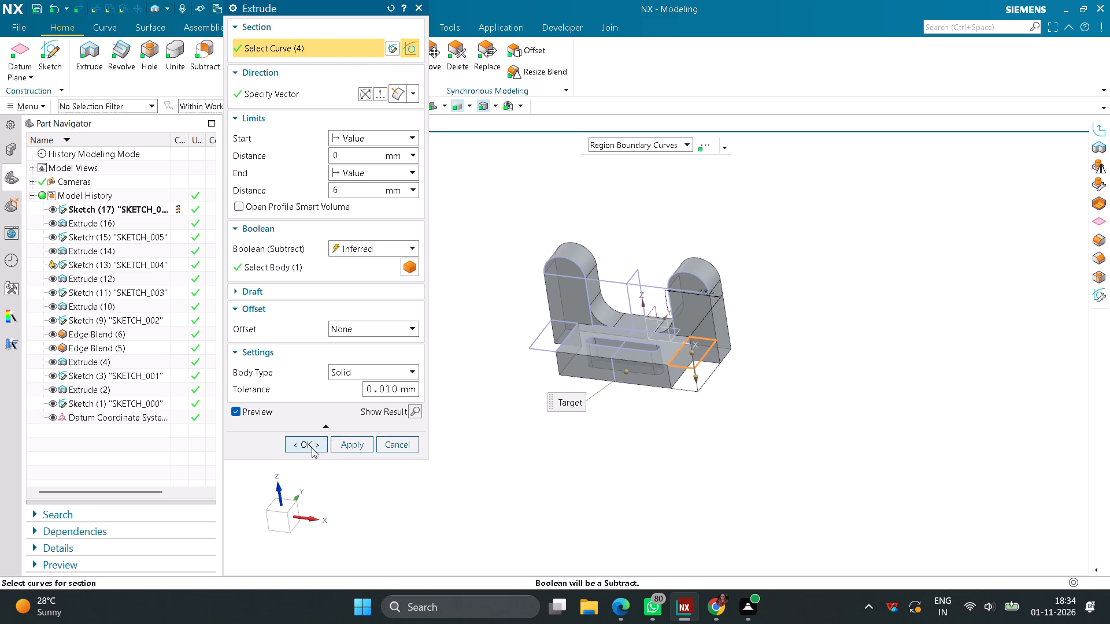
click(312, 448)
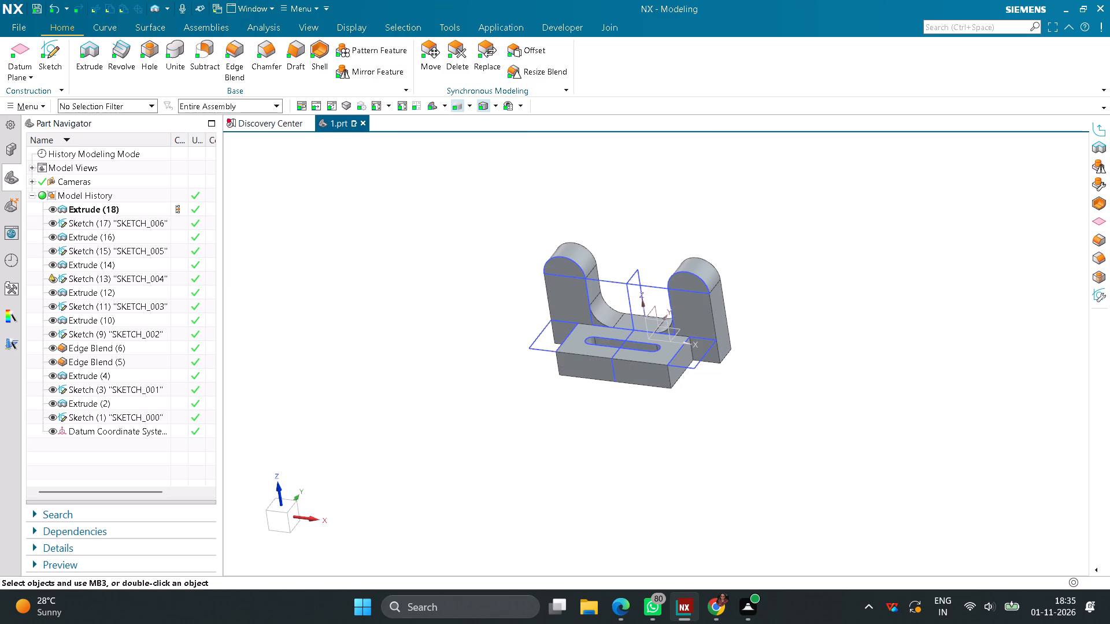
Blend the base plate's two front vertical corner edges with a 6 mm radius, first the +X corner, then the -X one.
click(236, 44)
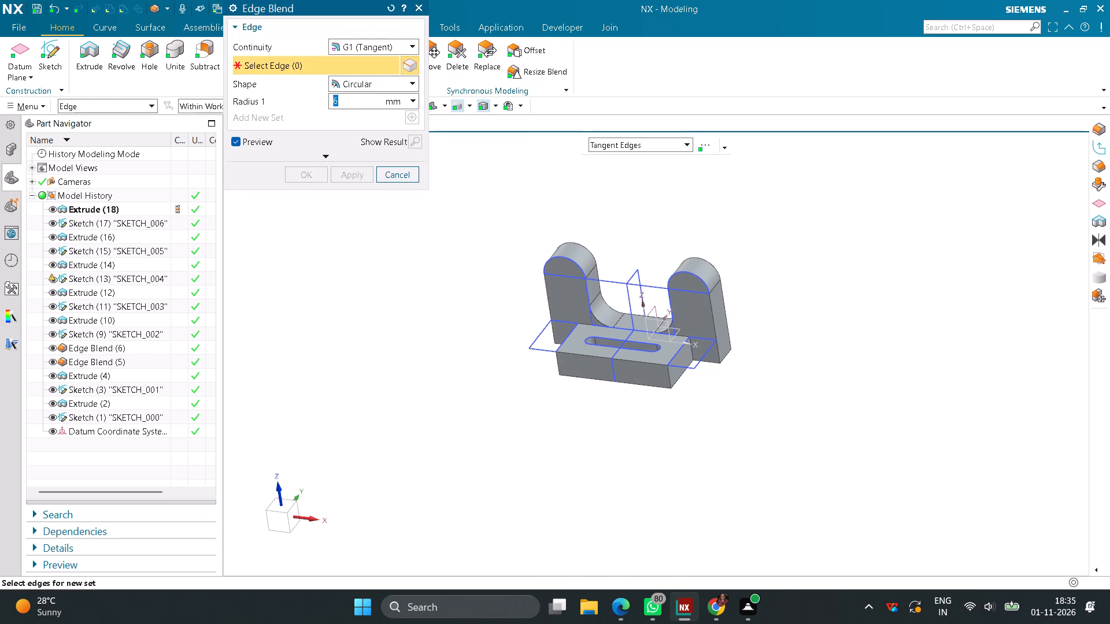
click(667, 373)
click(314, 170)
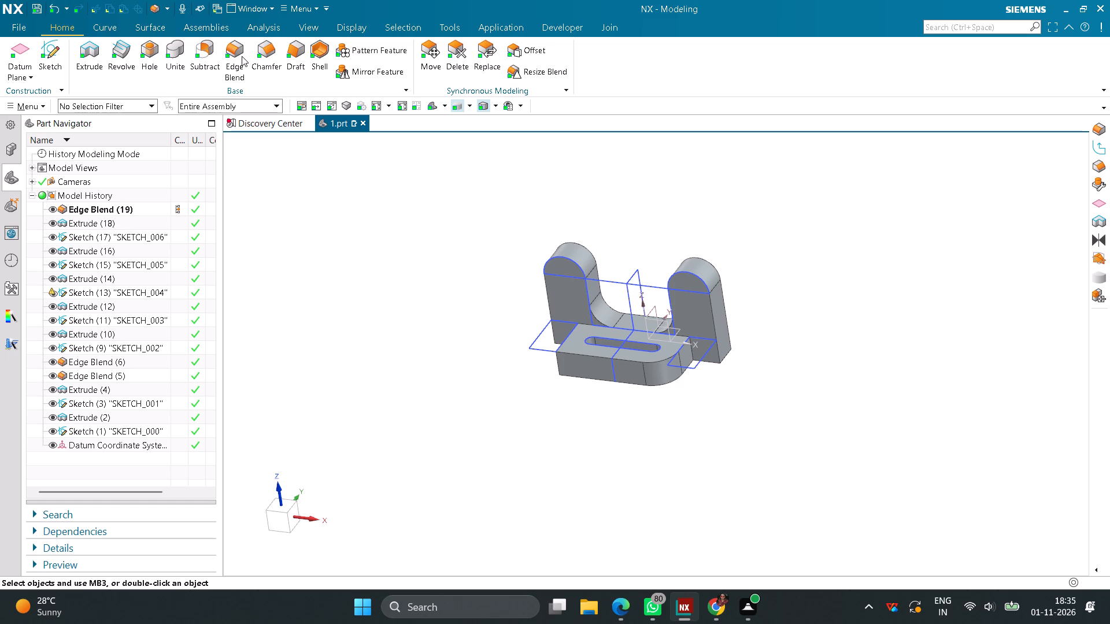
click(240, 56)
middle_drag(488, 385, 542, 377)
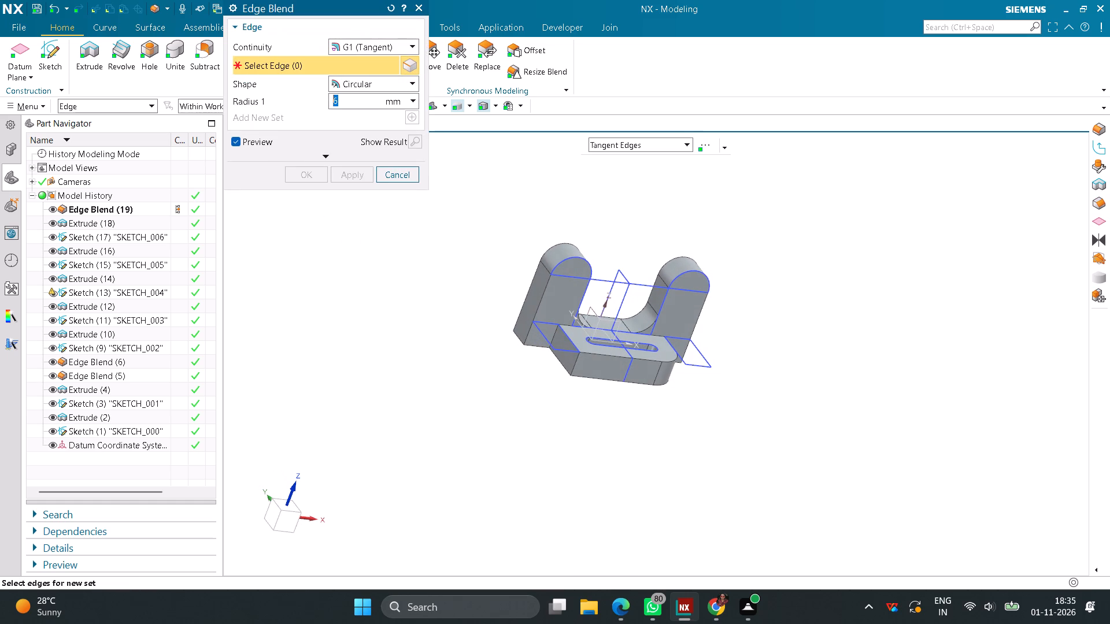
click(573, 365)
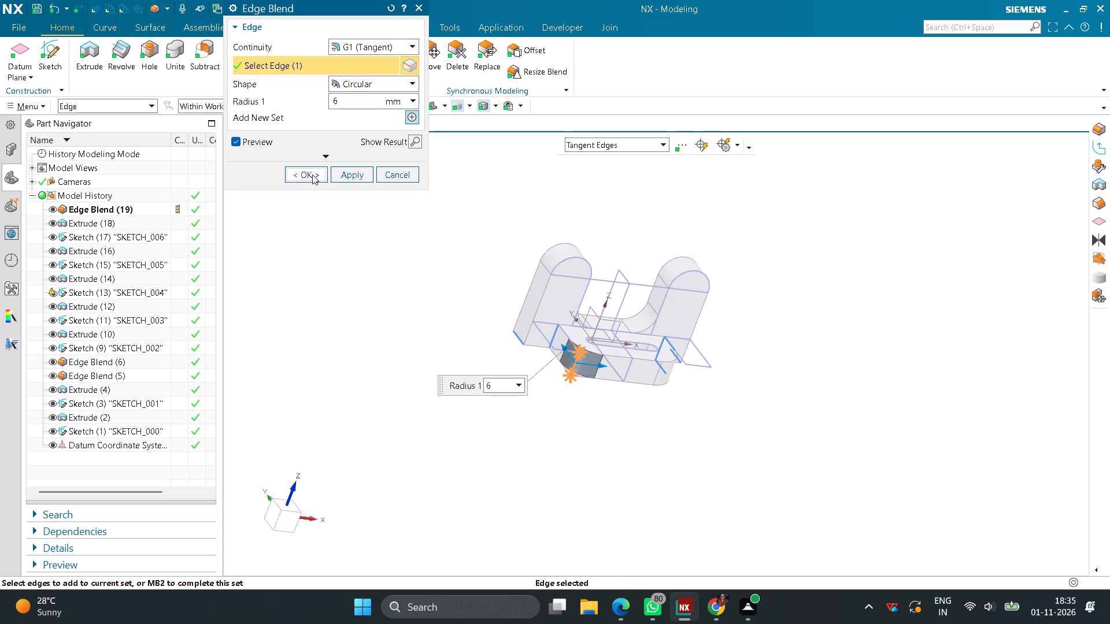
click(312, 174)
Blend the two inner vertical edges where the base plate's sides meet the wall with a 5 mm radius, -X side first.
click(232, 57)
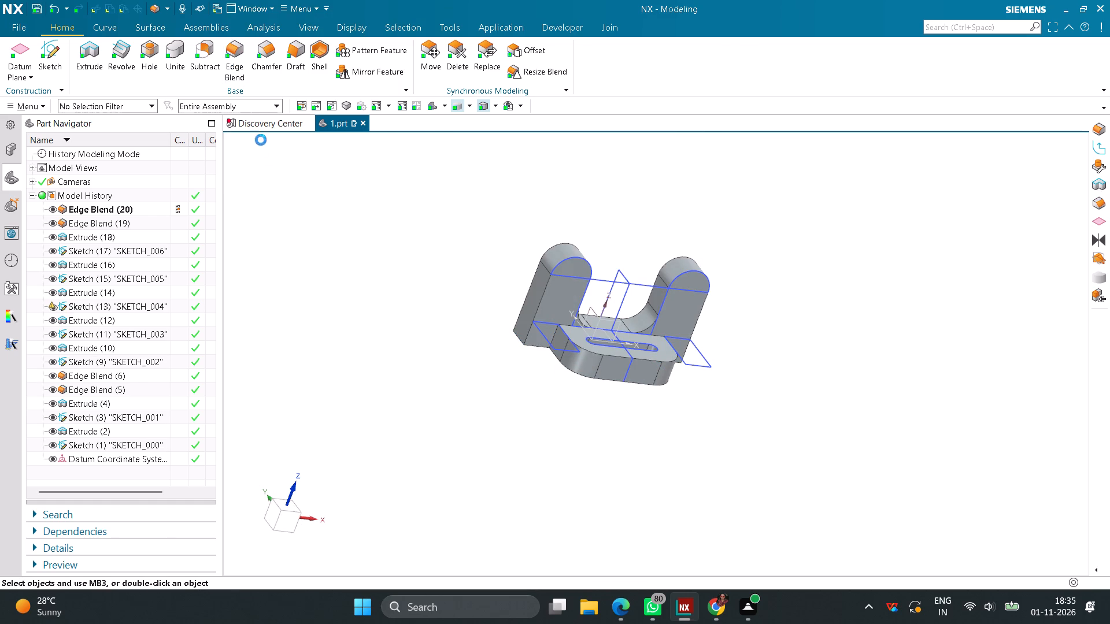
scroll(549, 346, up, 3)
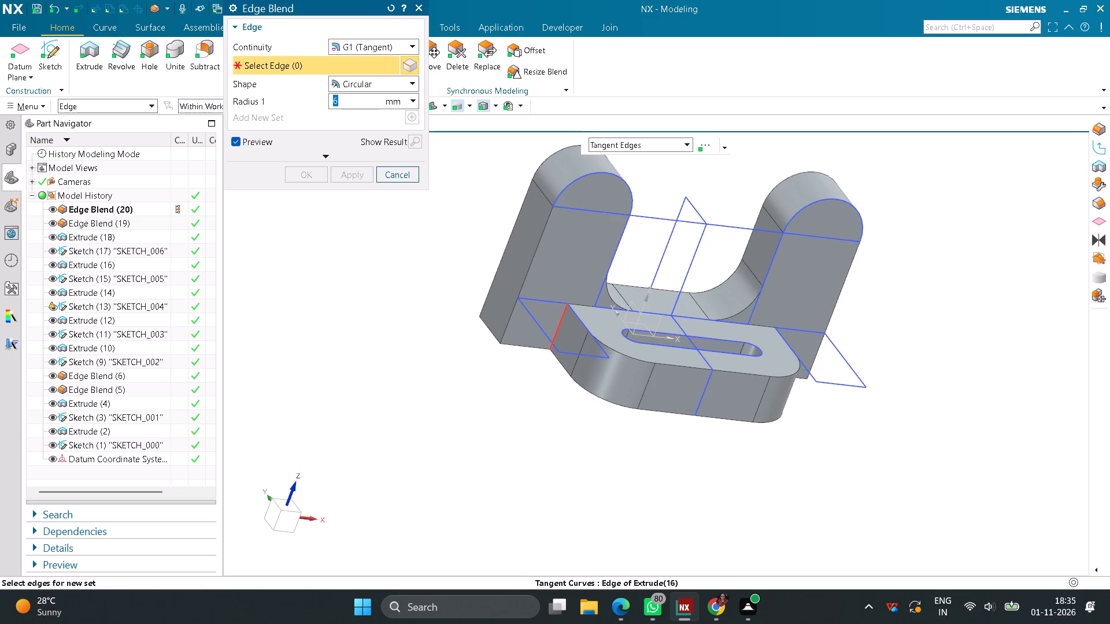
click(556, 326)
key(5)
key(Return)
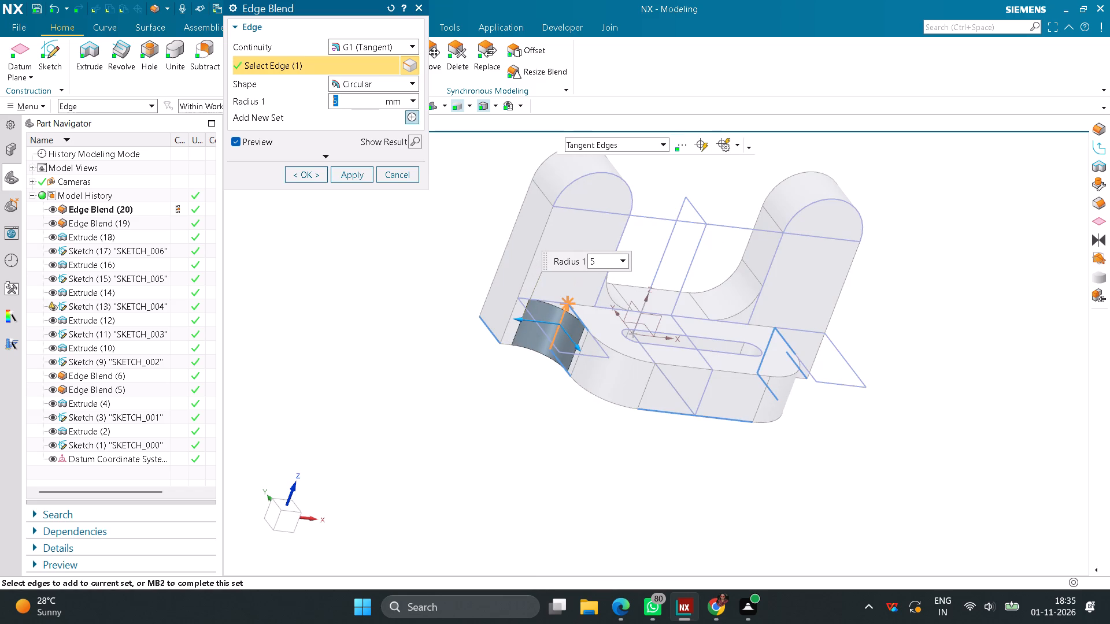
click(301, 176)
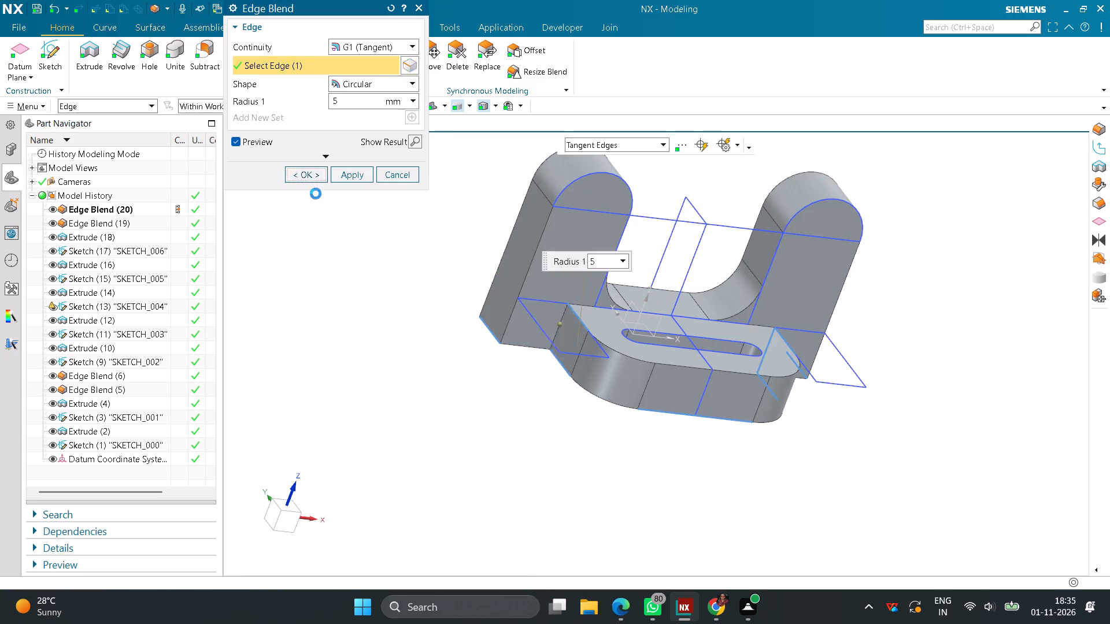
middle_drag(699, 497, 632, 485)
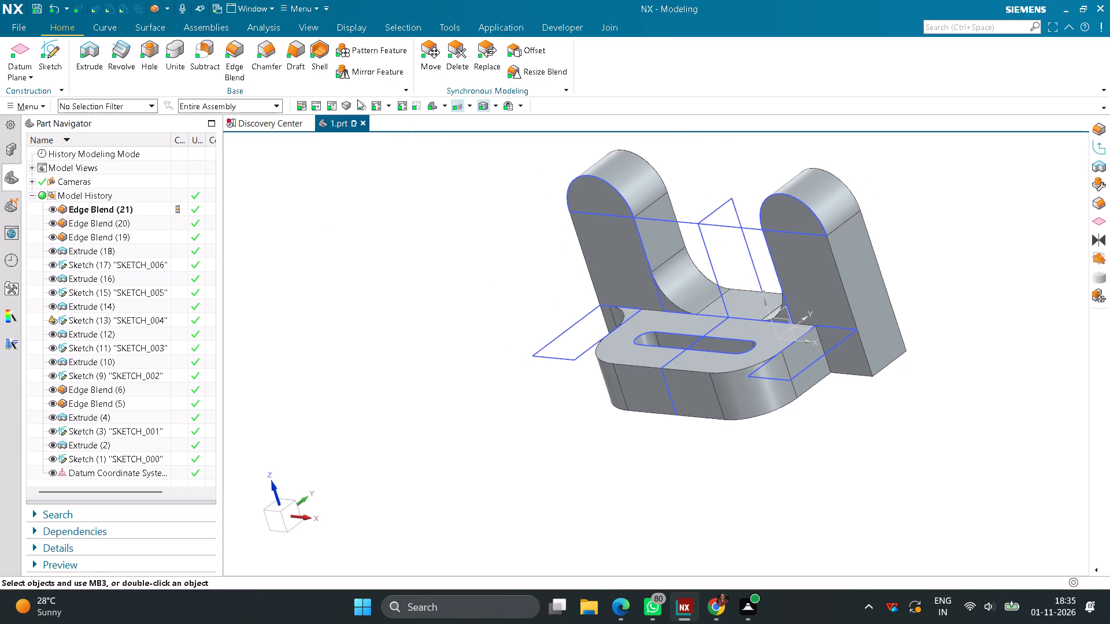
click(246, 51)
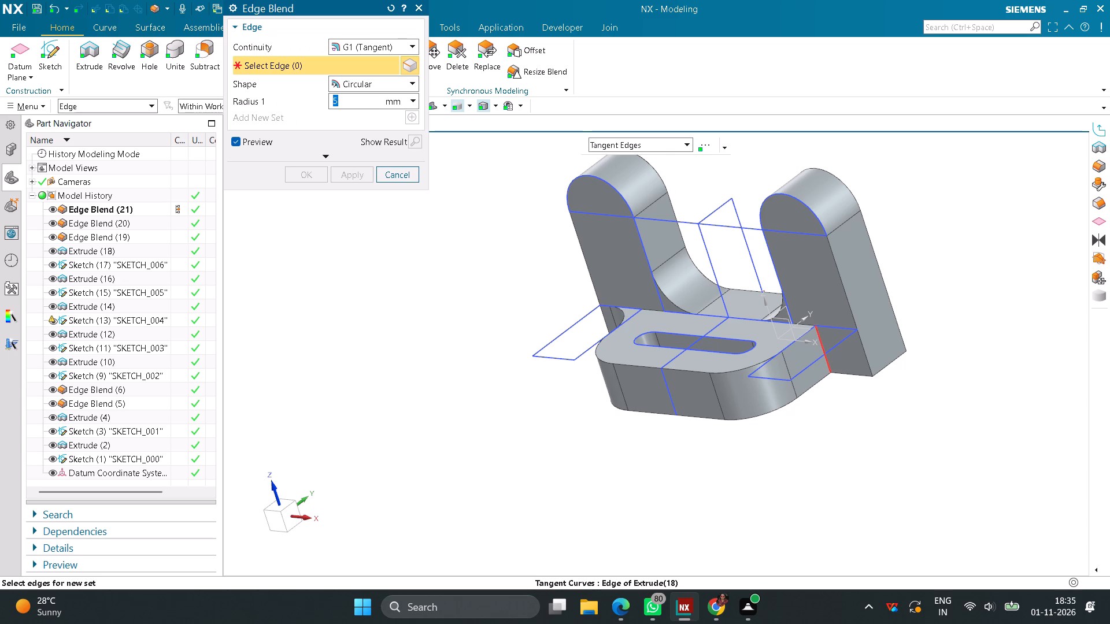
click(826, 343)
click(313, 176)
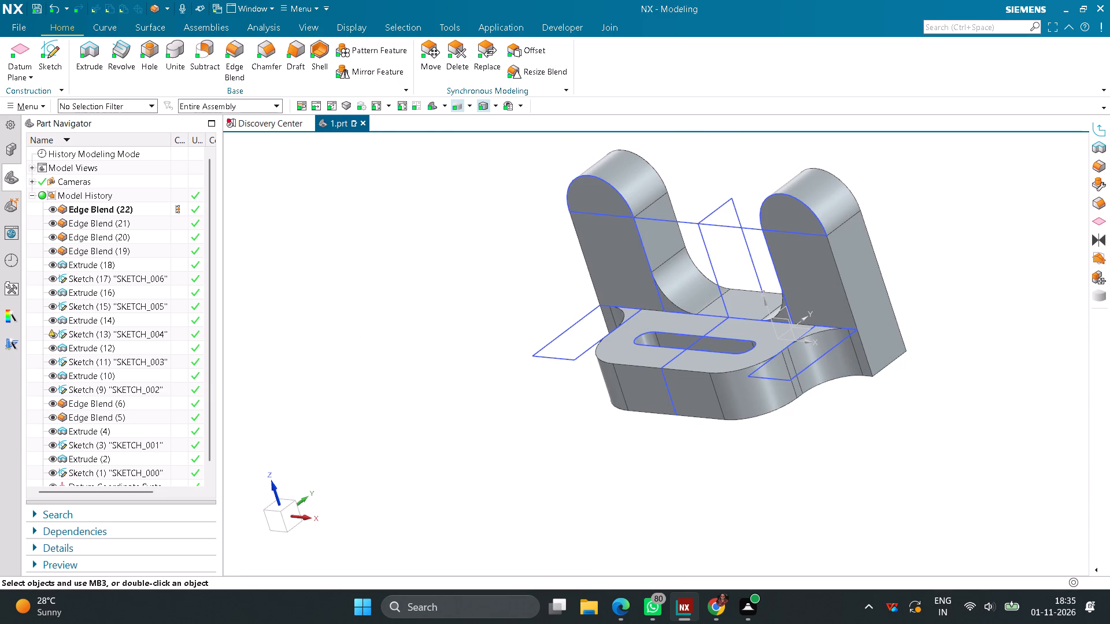
Start a sketch on the -X upright's front face and draw a 5 mm diameter circle centred on its rounded top's centre point.
click(49, 53)
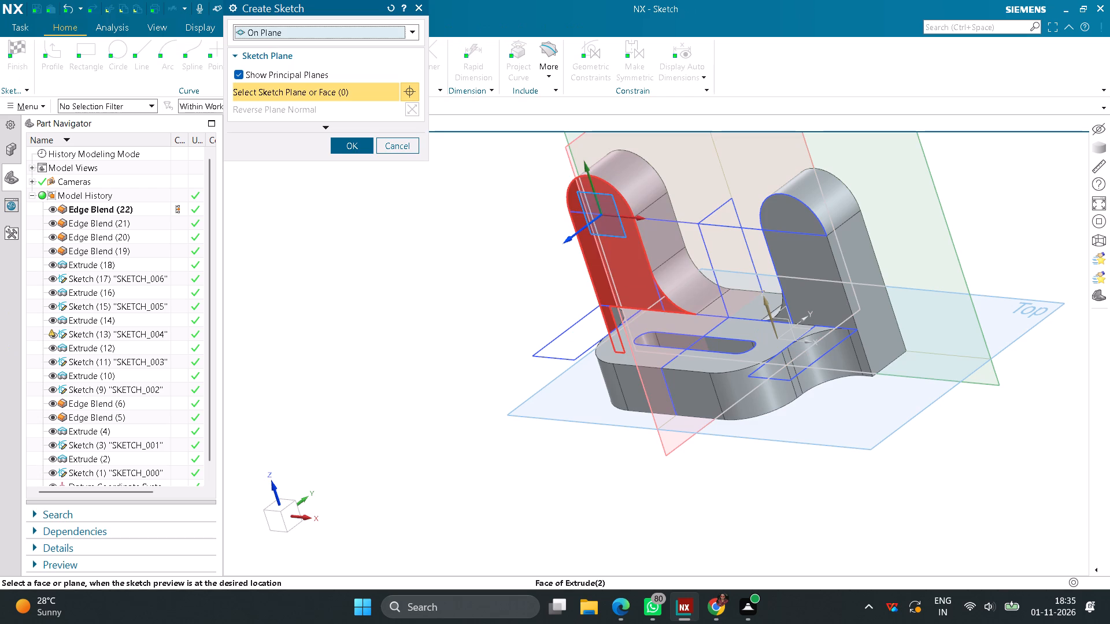
click(619, 251)
click(330, 149)
click(341, 147)
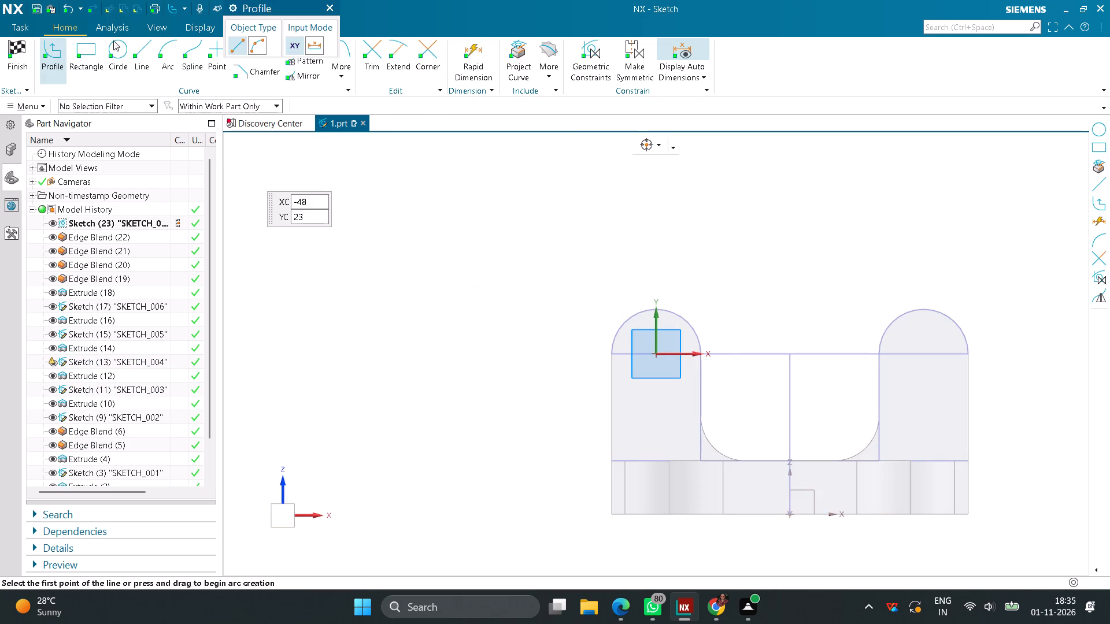
click(113, 44)
scroll(702, 358, up, 3)
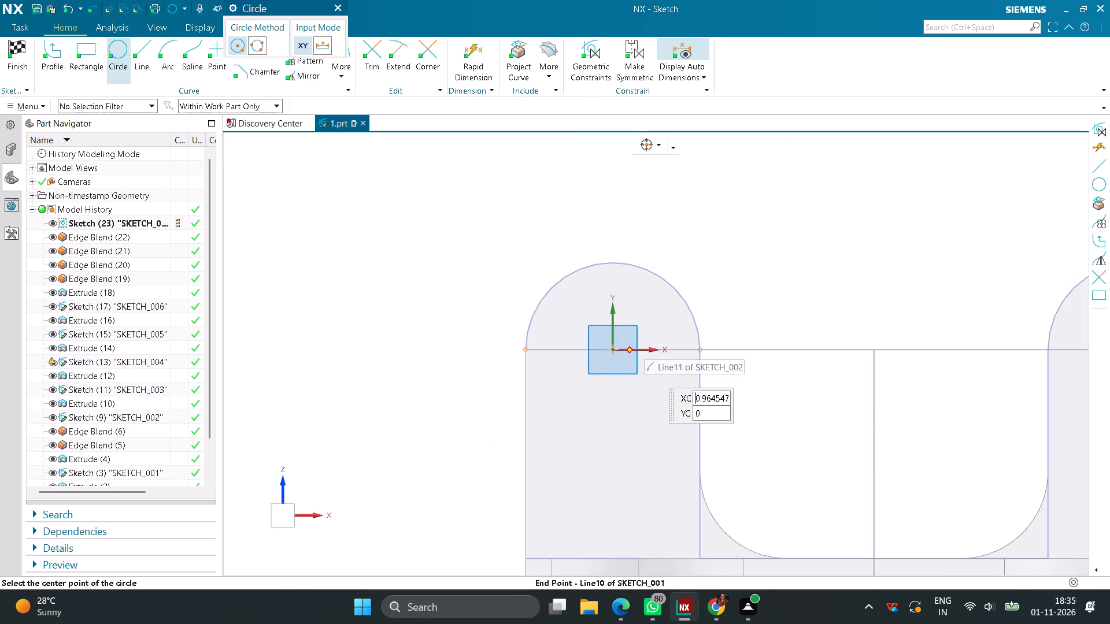
click(613, 350)
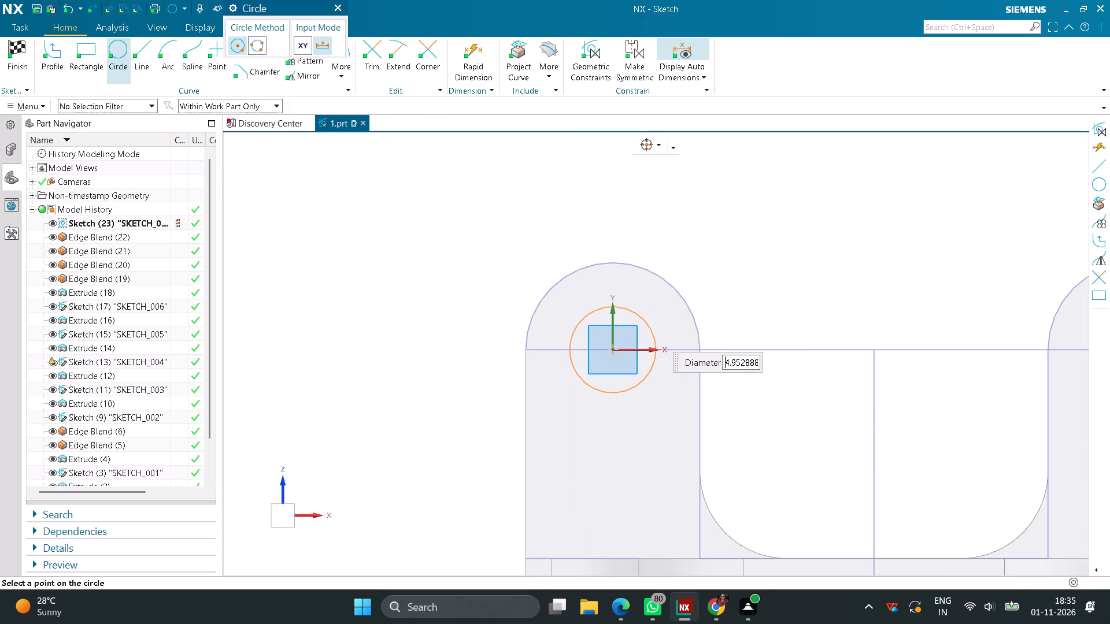
key(5)
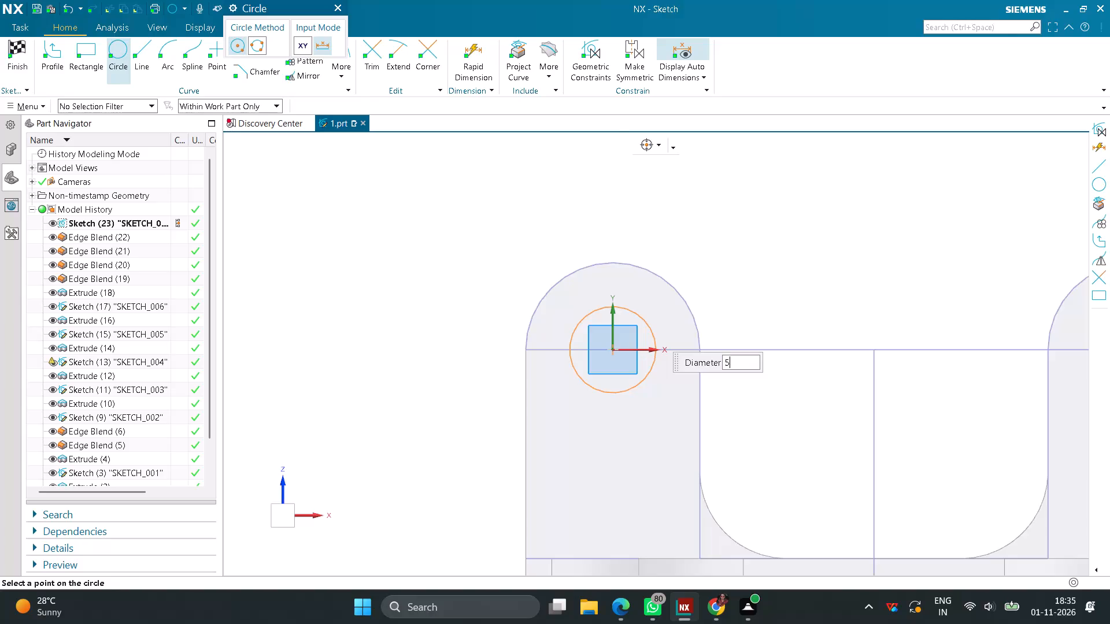
key(Return)
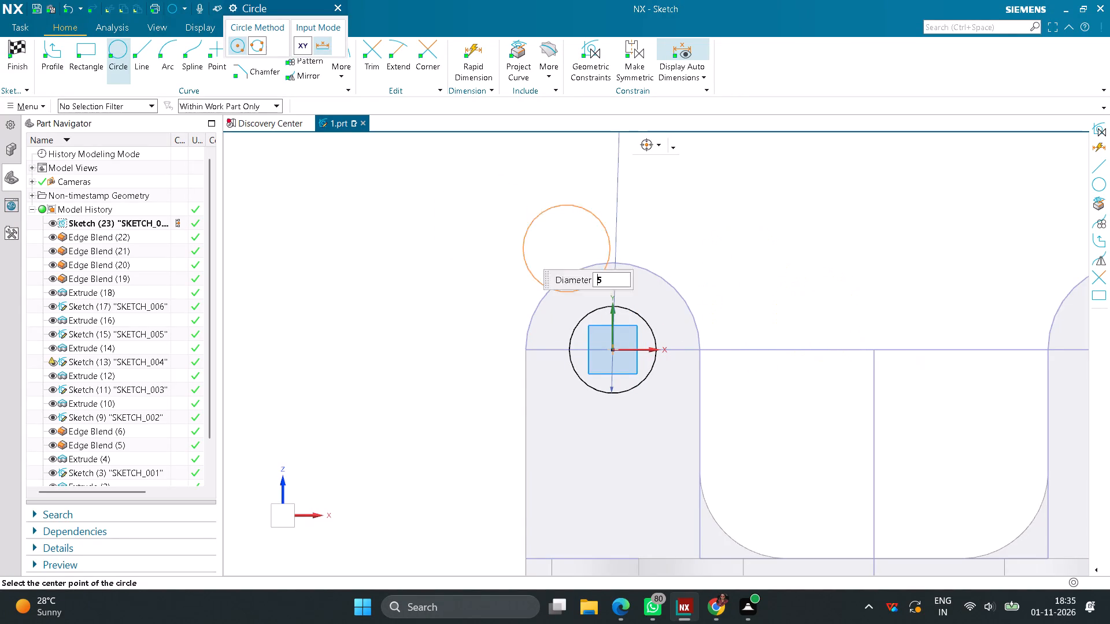
middle_click(446, 266)
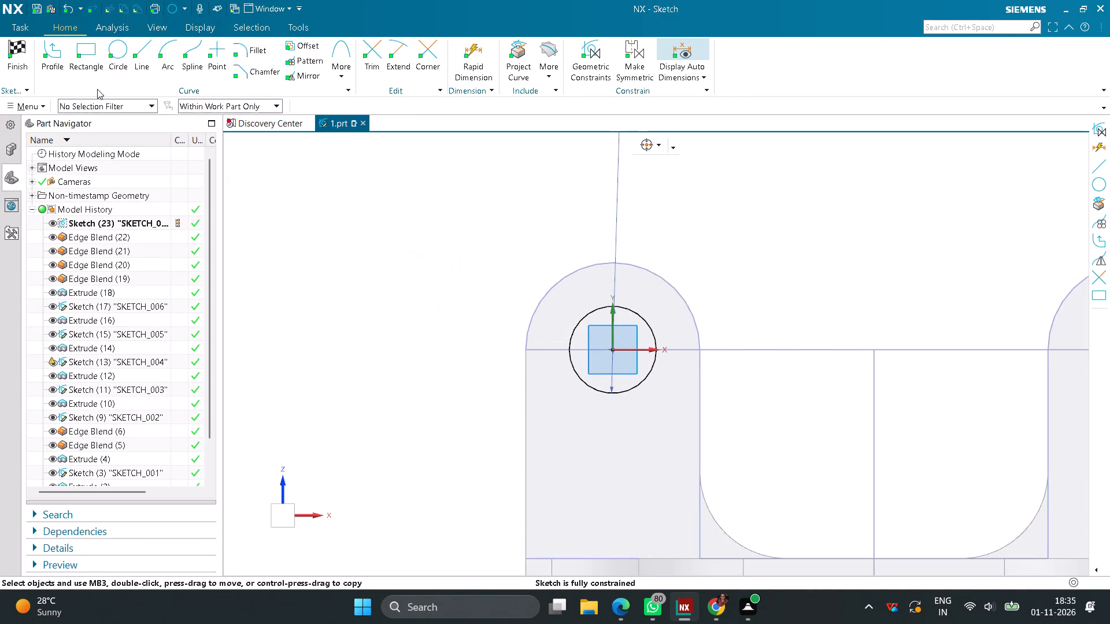
Finish the sketch and extrude the circle 6 mm into the -X upright, subtracting it as a hole.
click(13, 40)
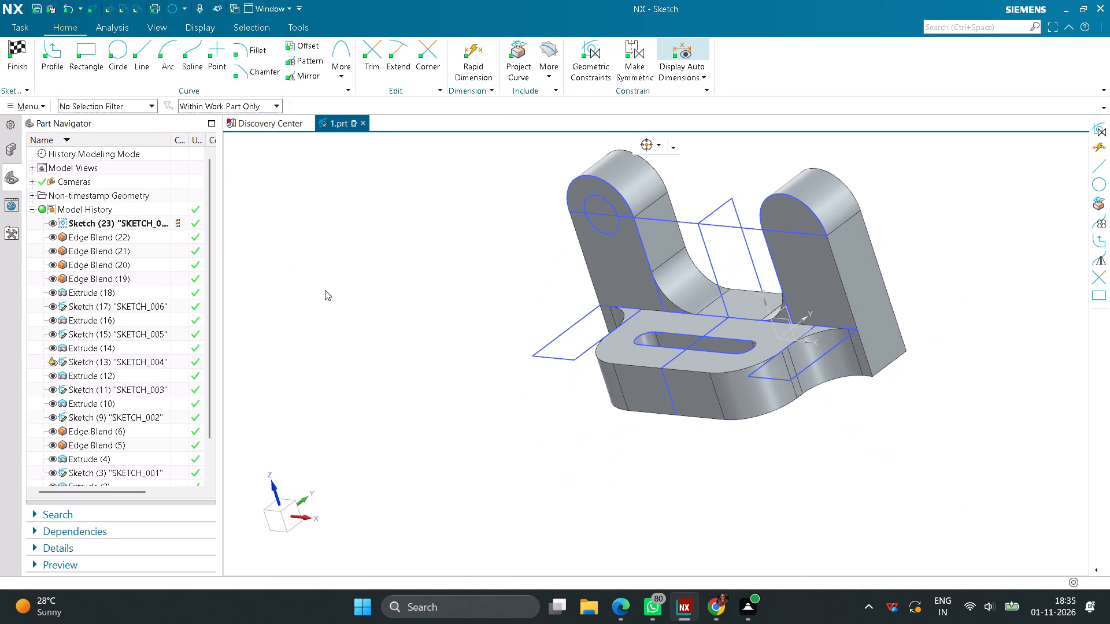
click(95, 52)
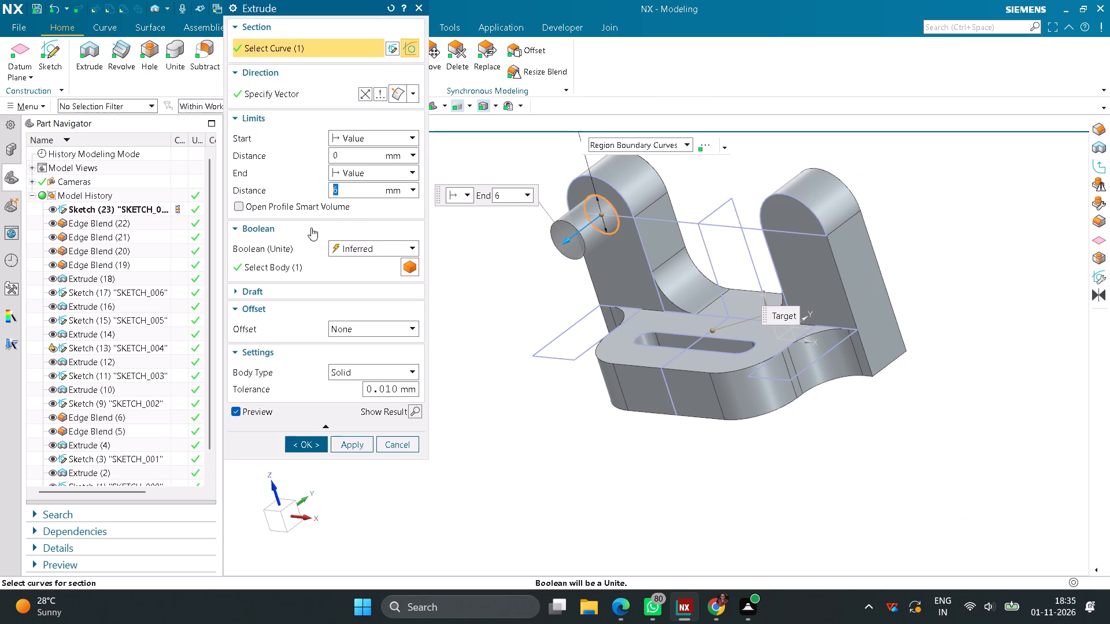
click(365, 92)
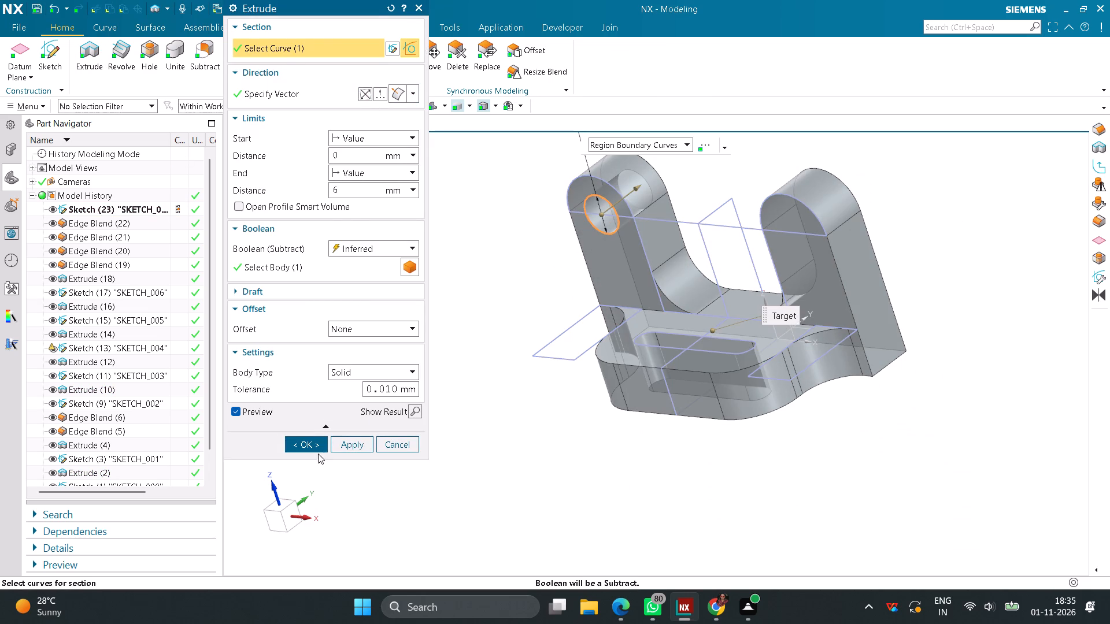
click(310, 450)
Start a sketch on the +X upright's front face and draw a 5 mm diameter circle centred on its rounded top's centre point.
click(58, 61)
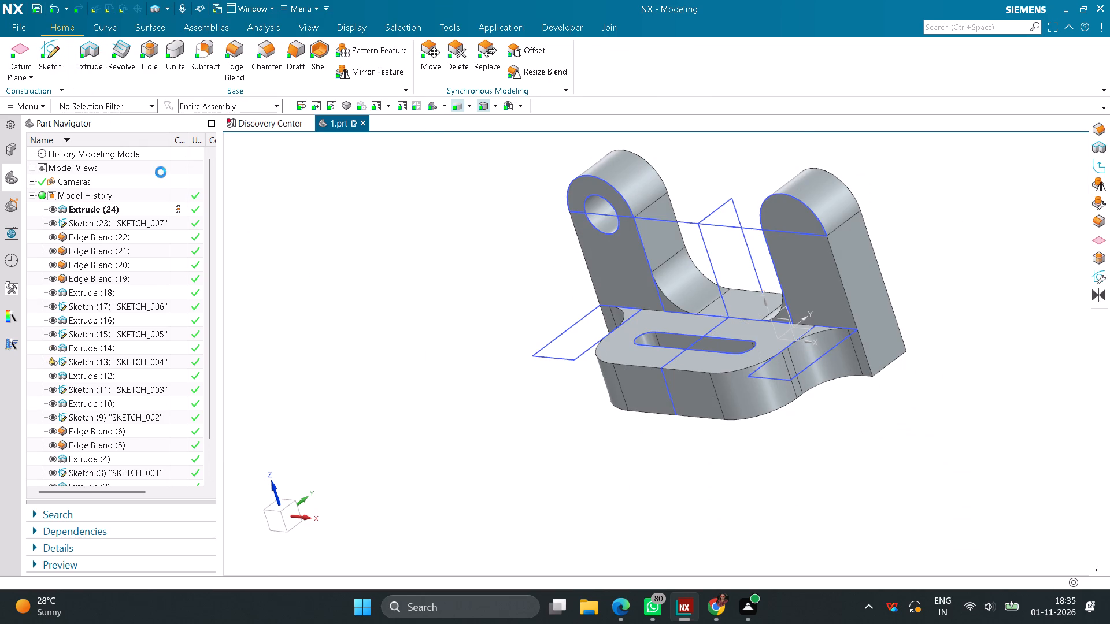
click(819, 270)
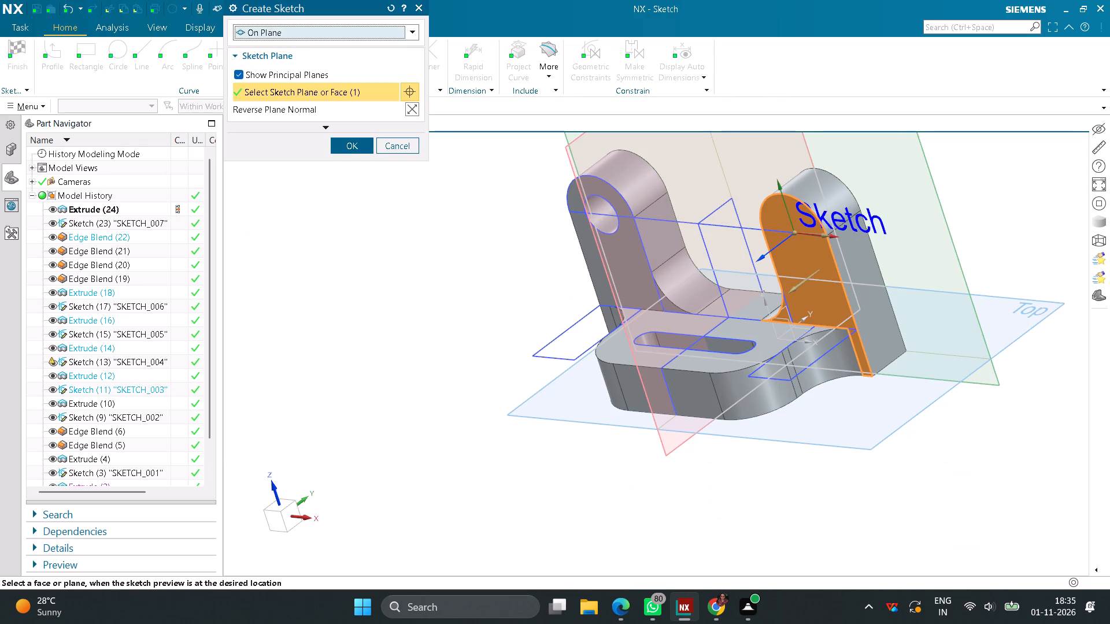
click(343, 145)
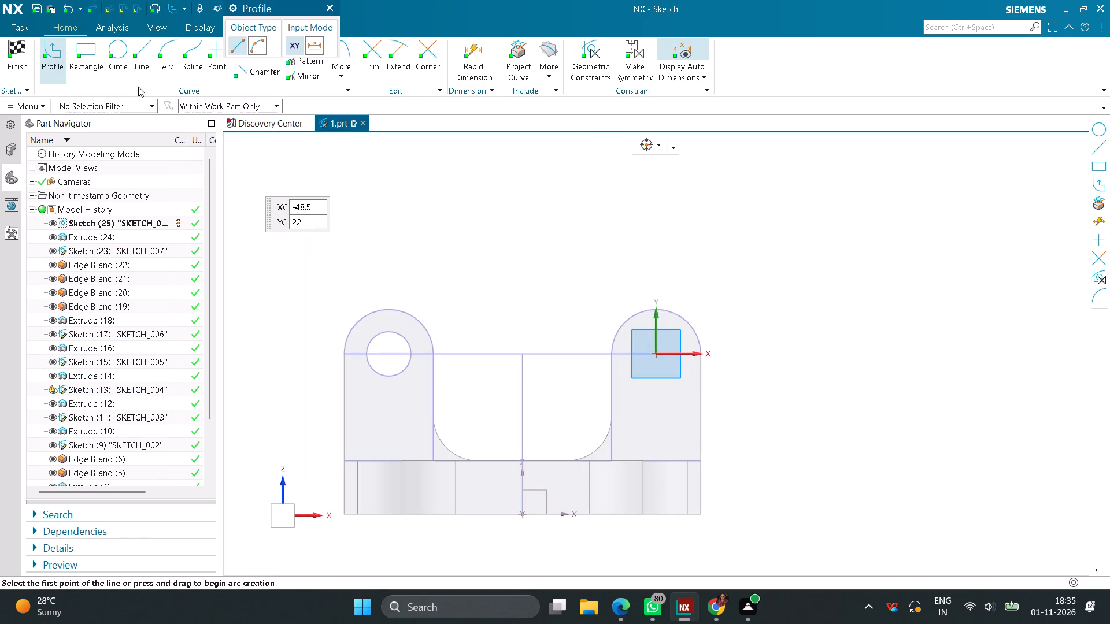
click(126, 68)
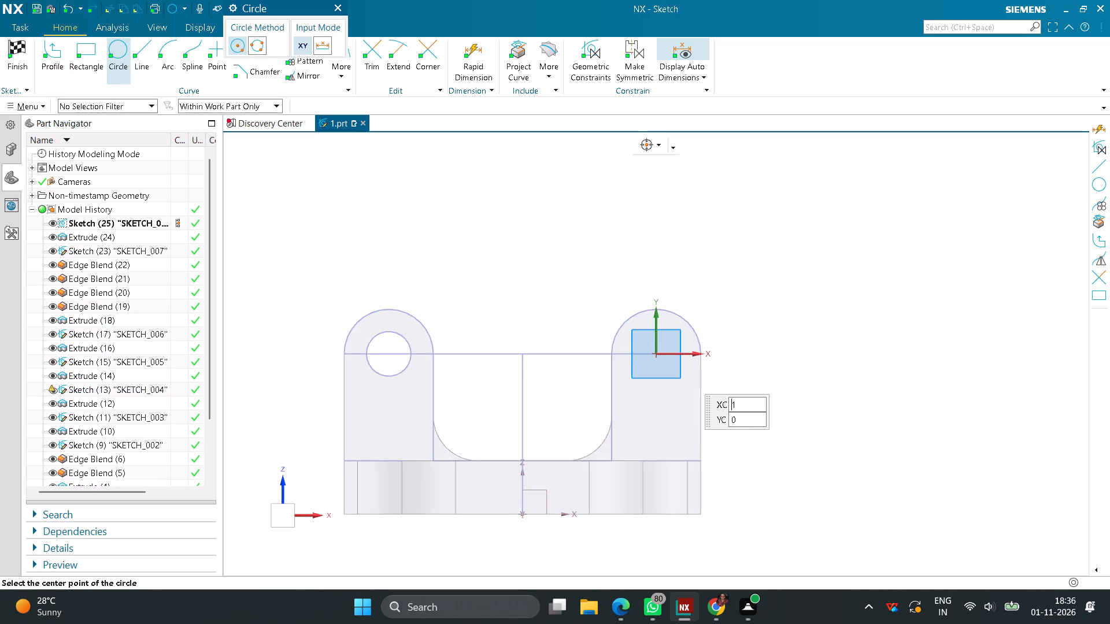
click(658, 354)
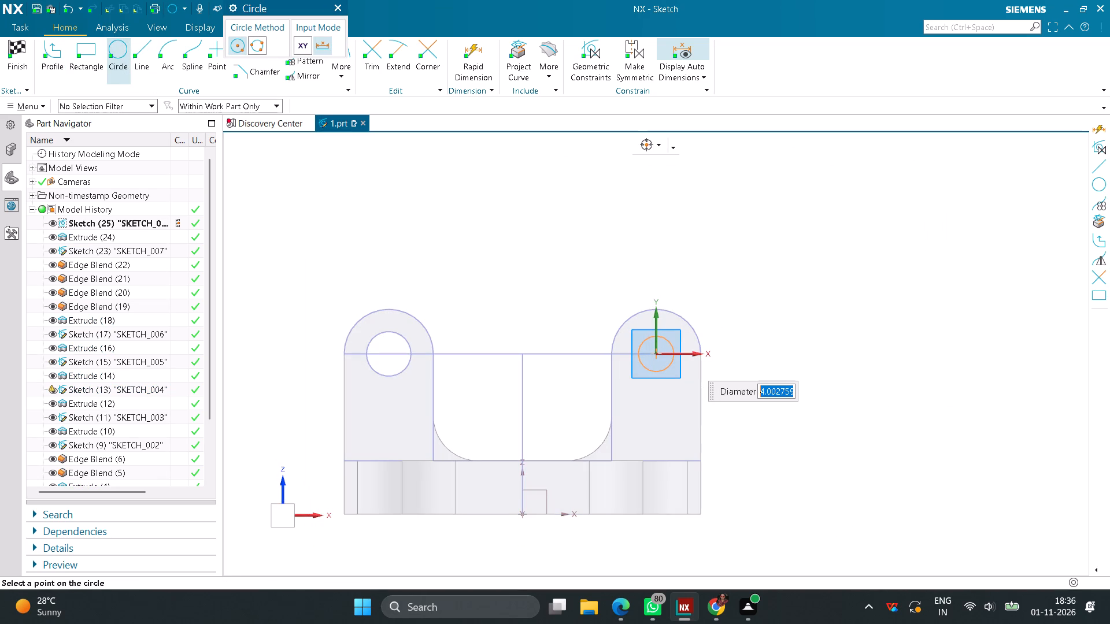
key(5)
key(Return)
middle_click(488, 260)
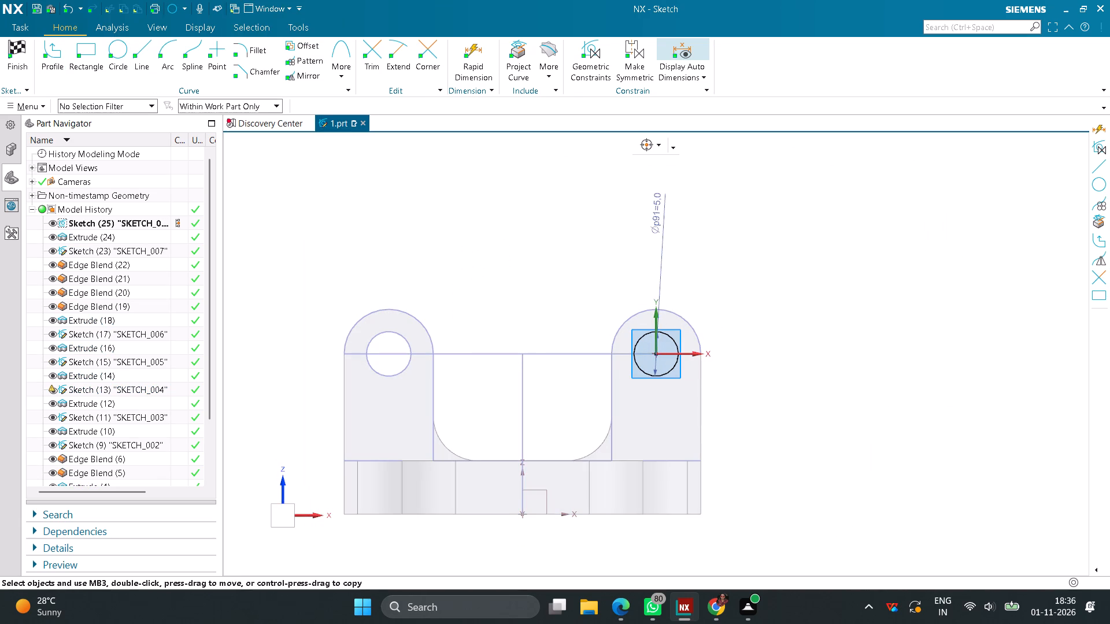
Finish the sketch and extrude the circle 6 mm into the +X upright, subtracting it as a hole.
click(18, 54)
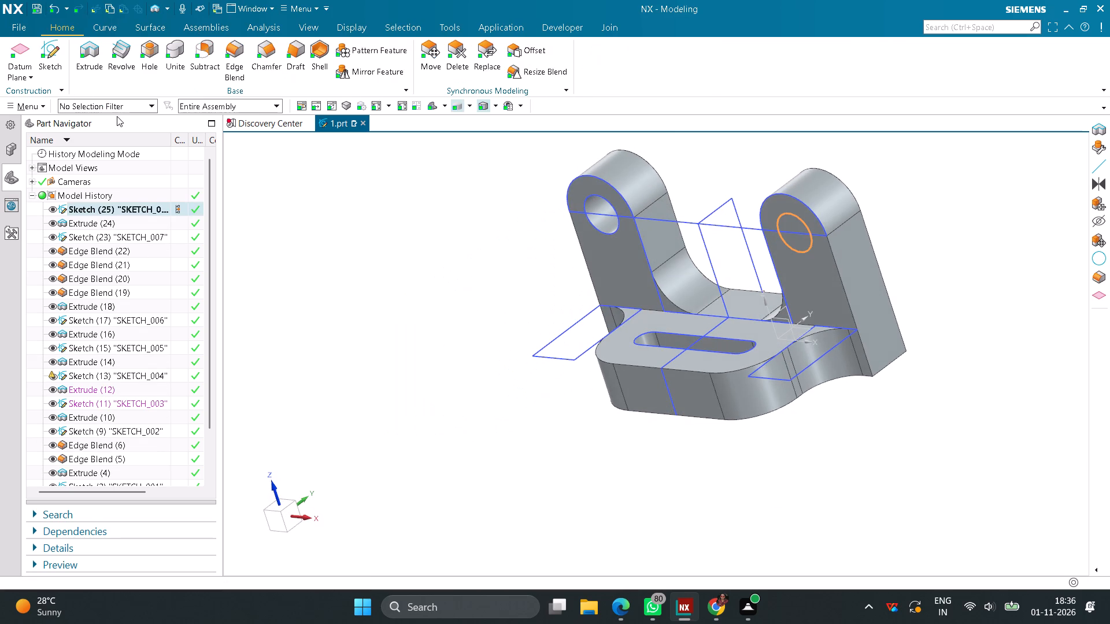
click(90, 49)
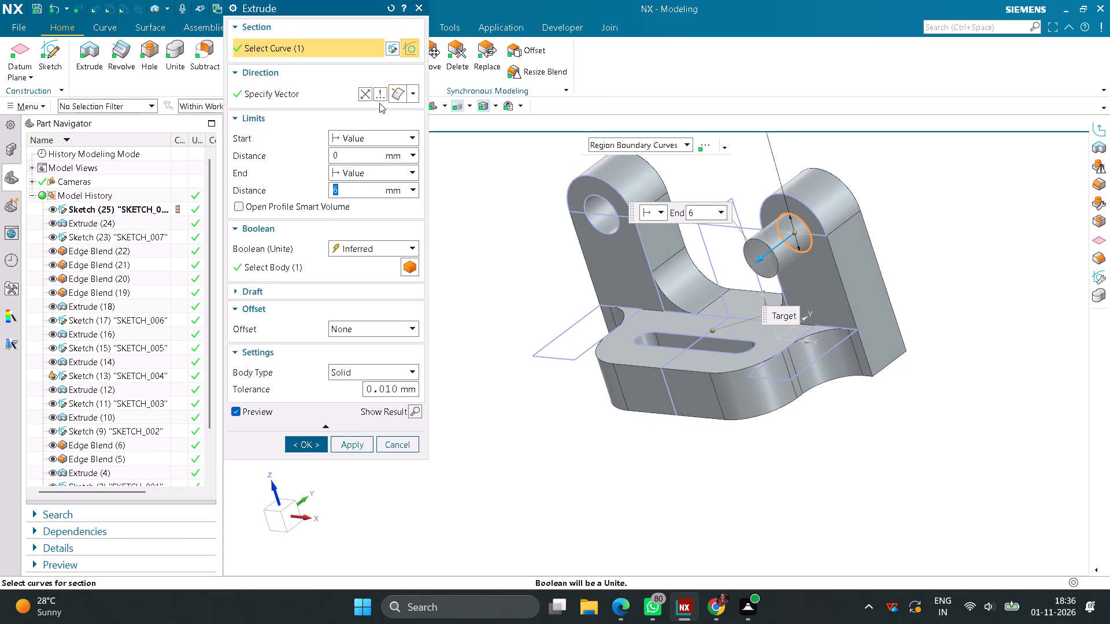
click(365, 93)
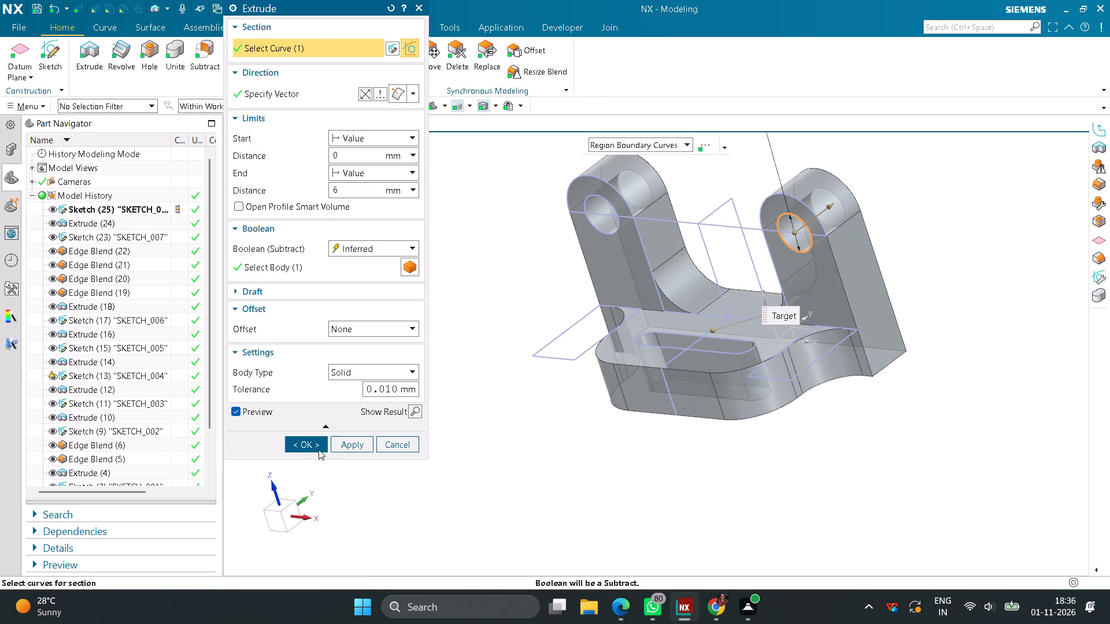
click(319, 450)
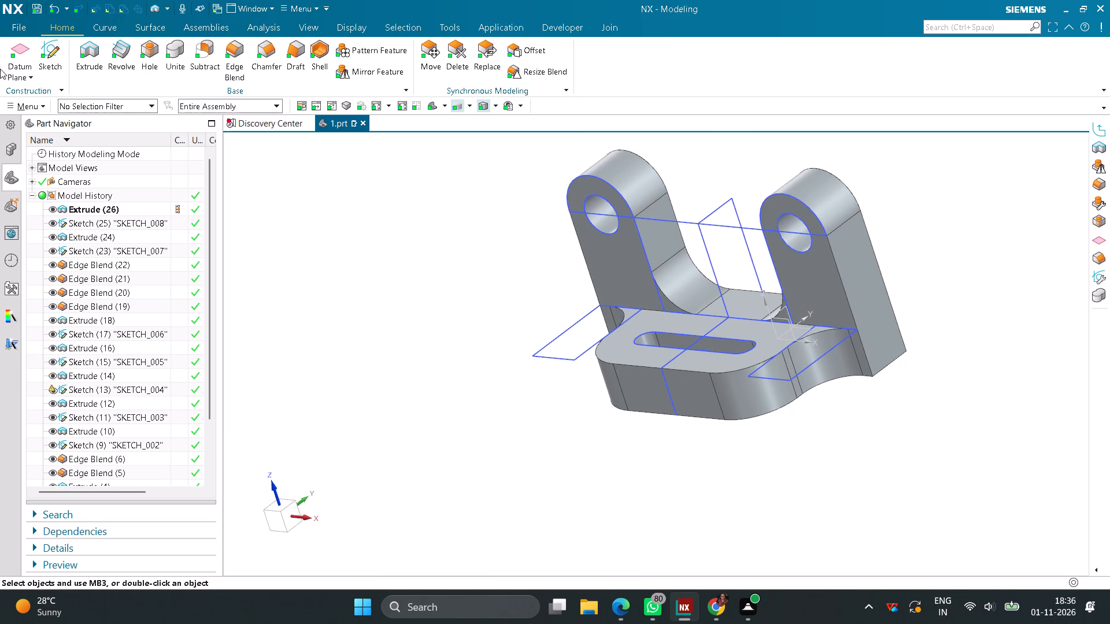
Save the finished part, including a Save As to the internship folder under the file name 1.
click(21, 28)
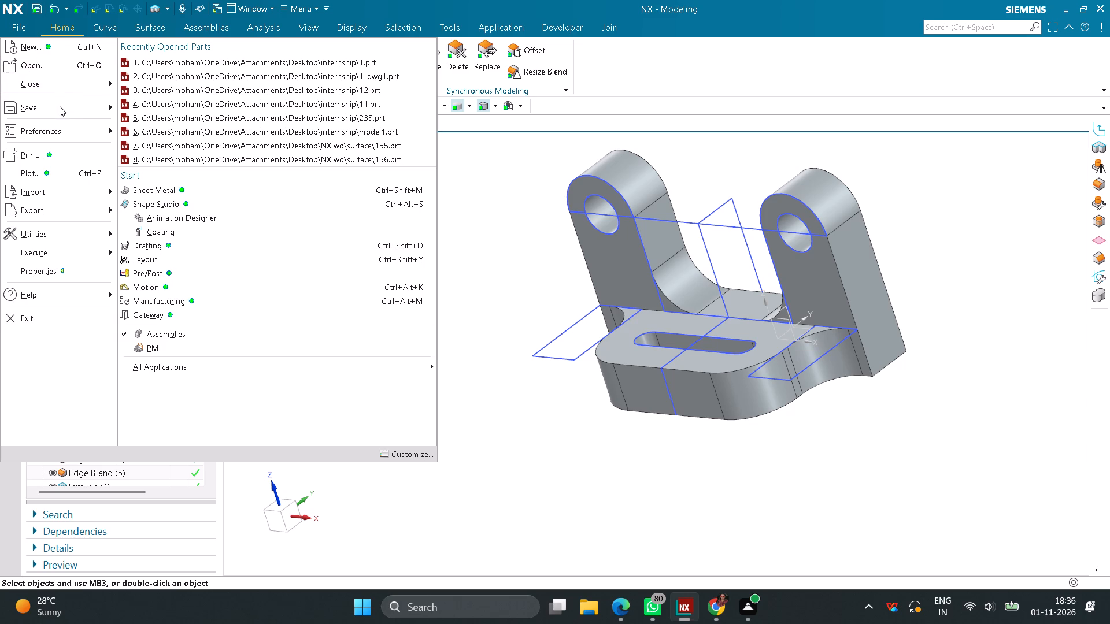
click(164, 62)
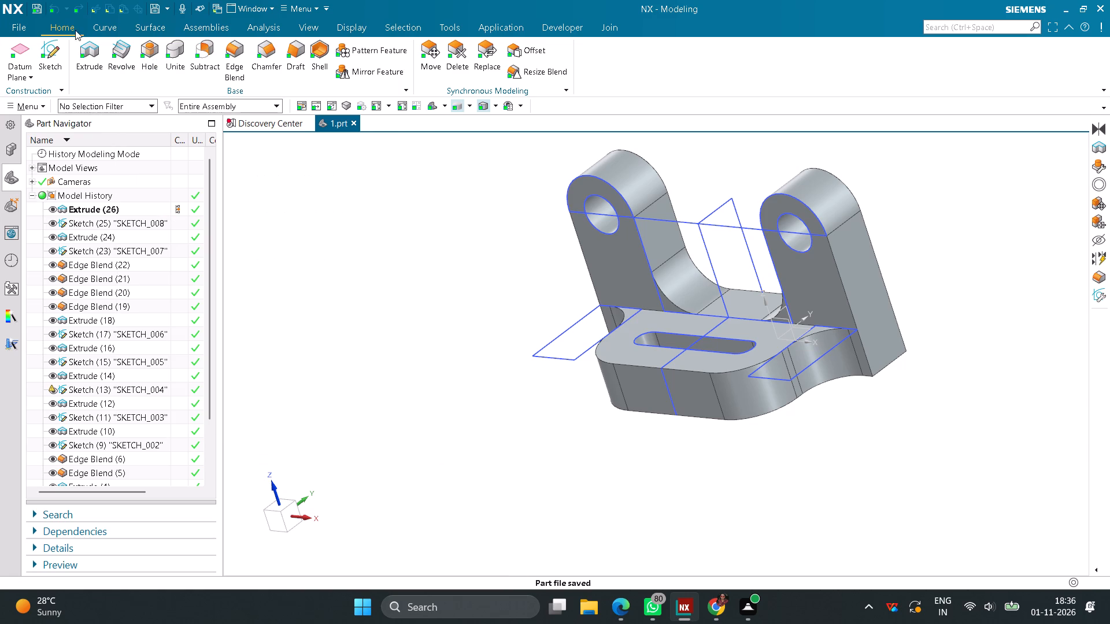
click(12, 32)
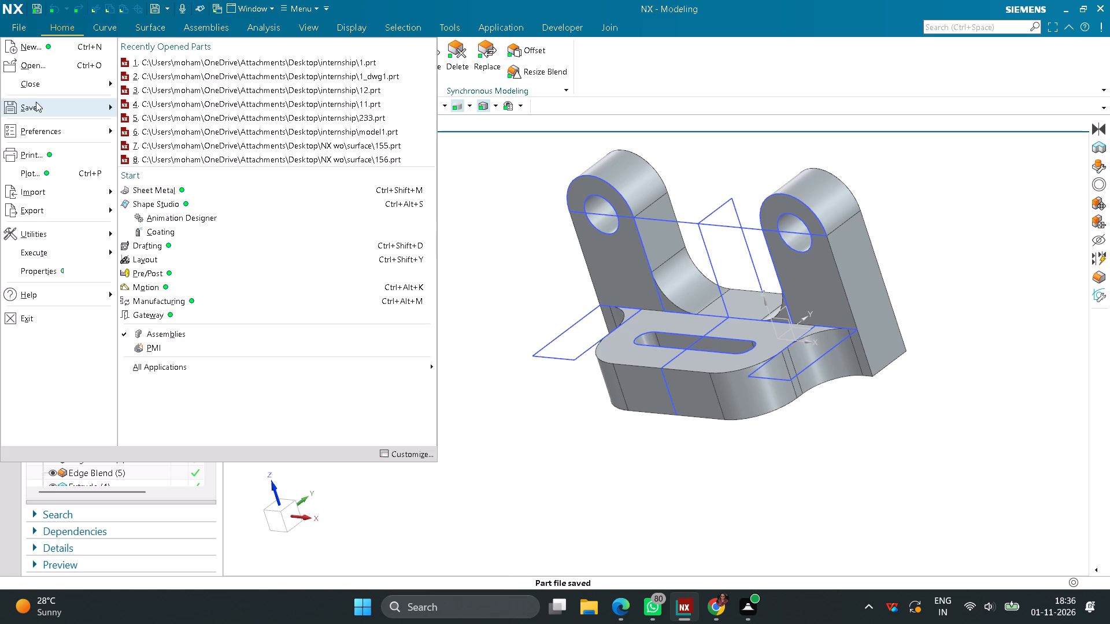
click(139, 125)
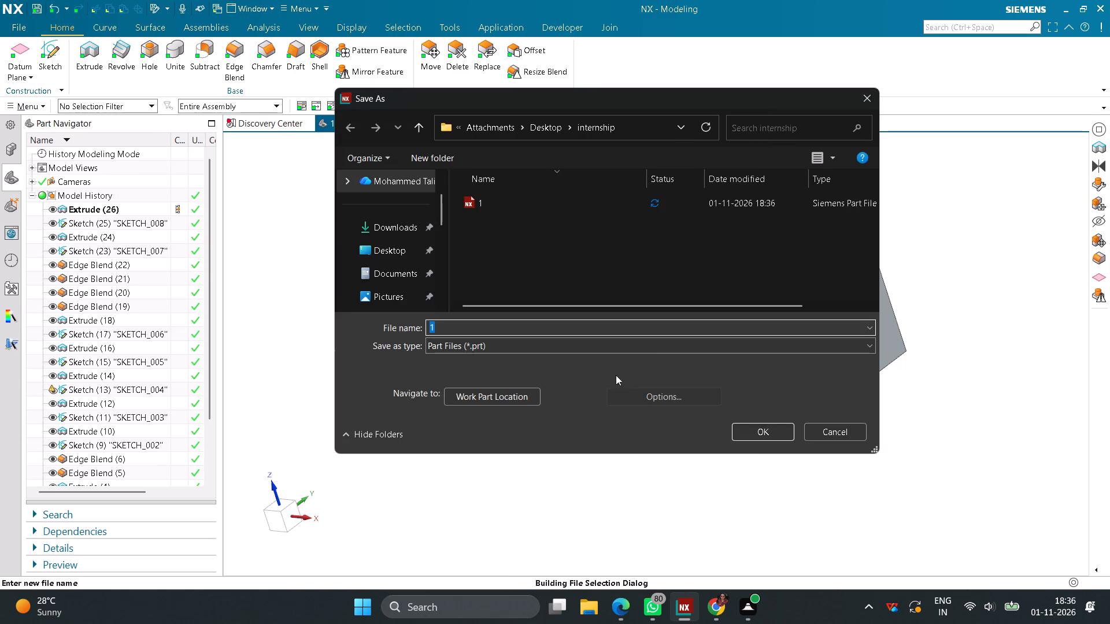
click(620, 340)
click(474, 369)
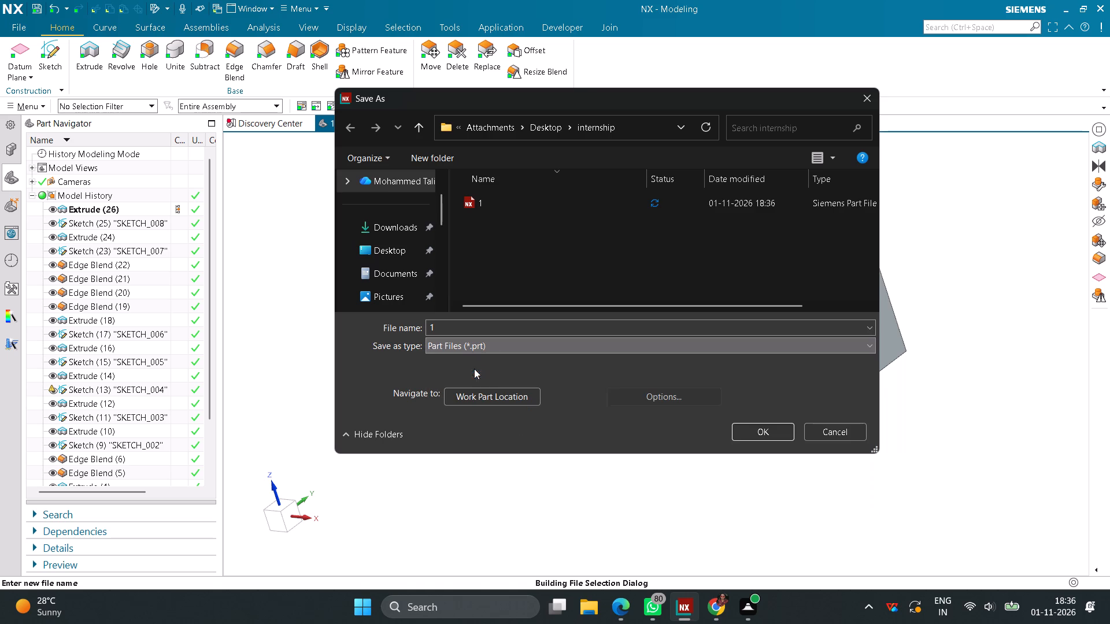
click(751, 427)
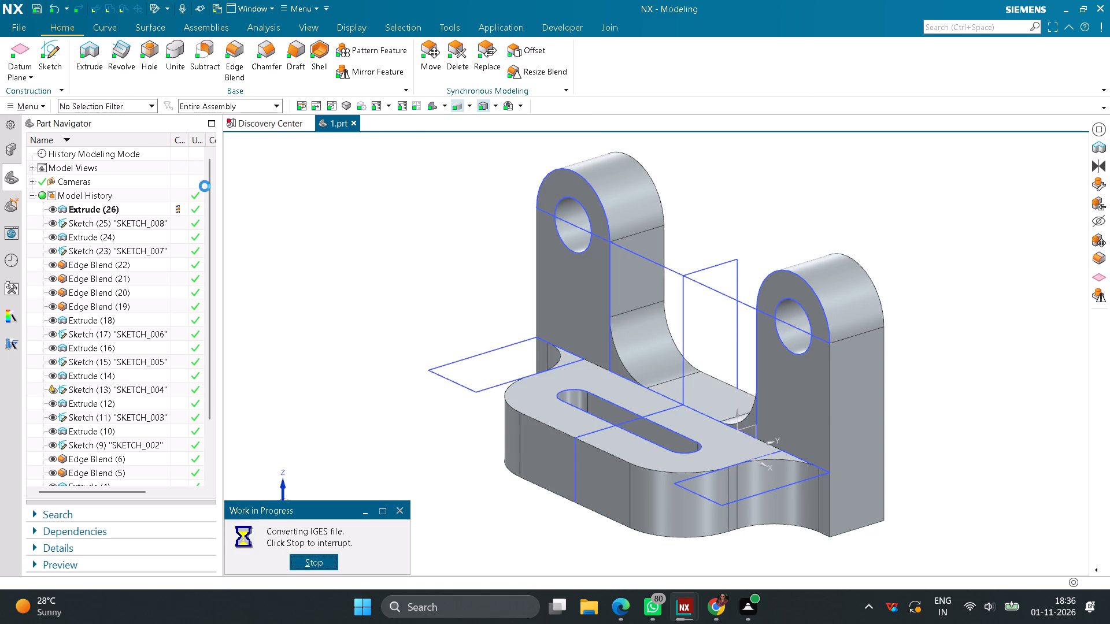
Create an A4-size drawing file of part 1 named 11, leaving the title block fields empty.
click(20, 28)
click(44, 47)
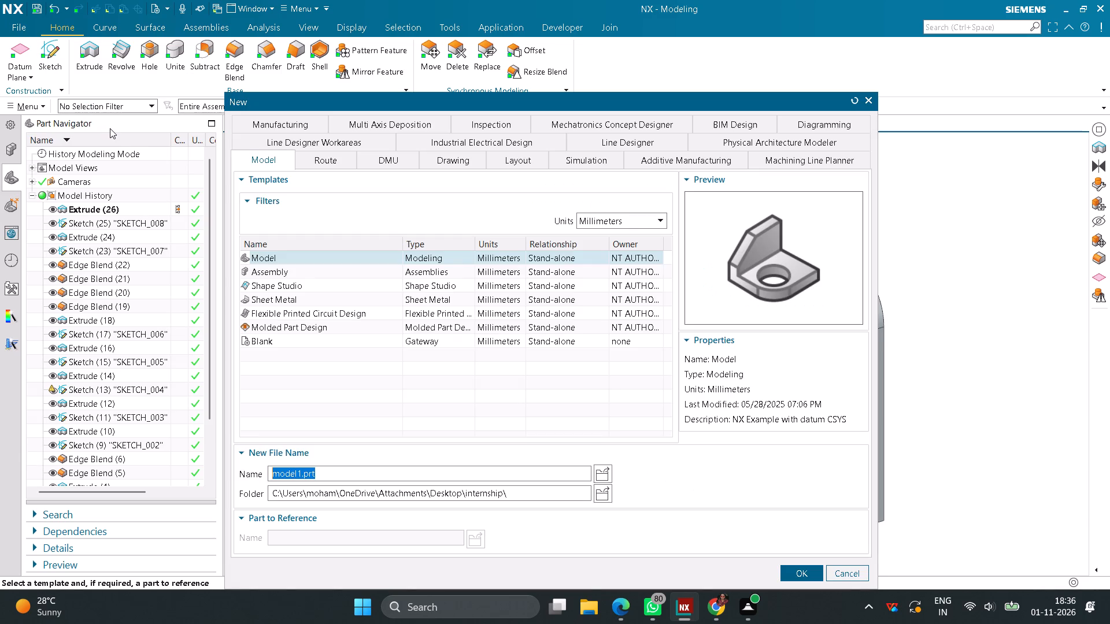
click(462, 164)
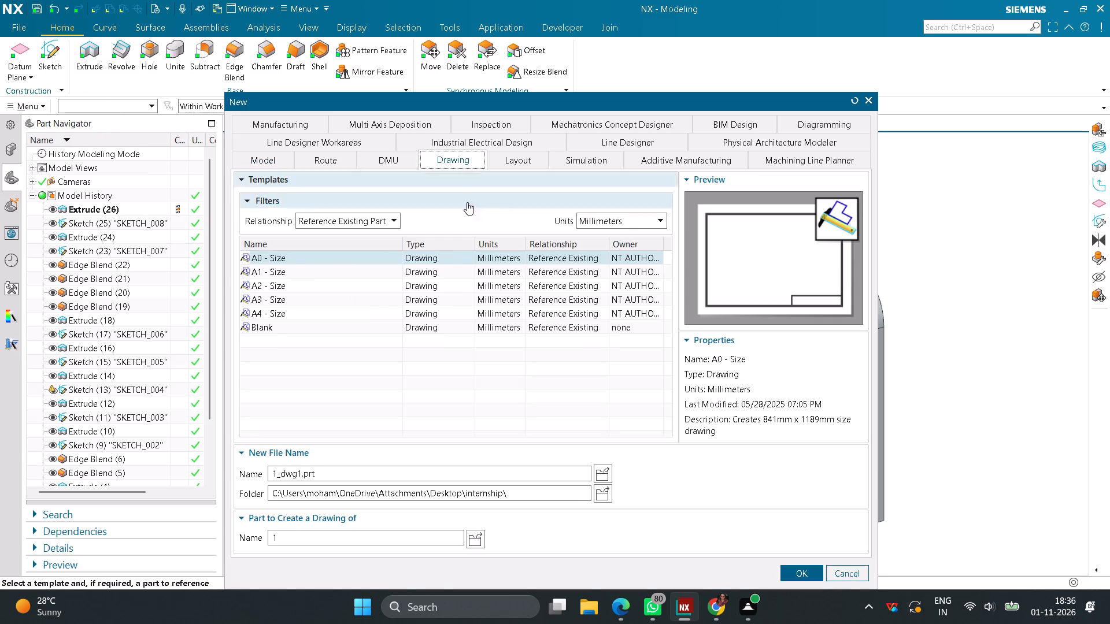
drag(348, 473, 79, 465)
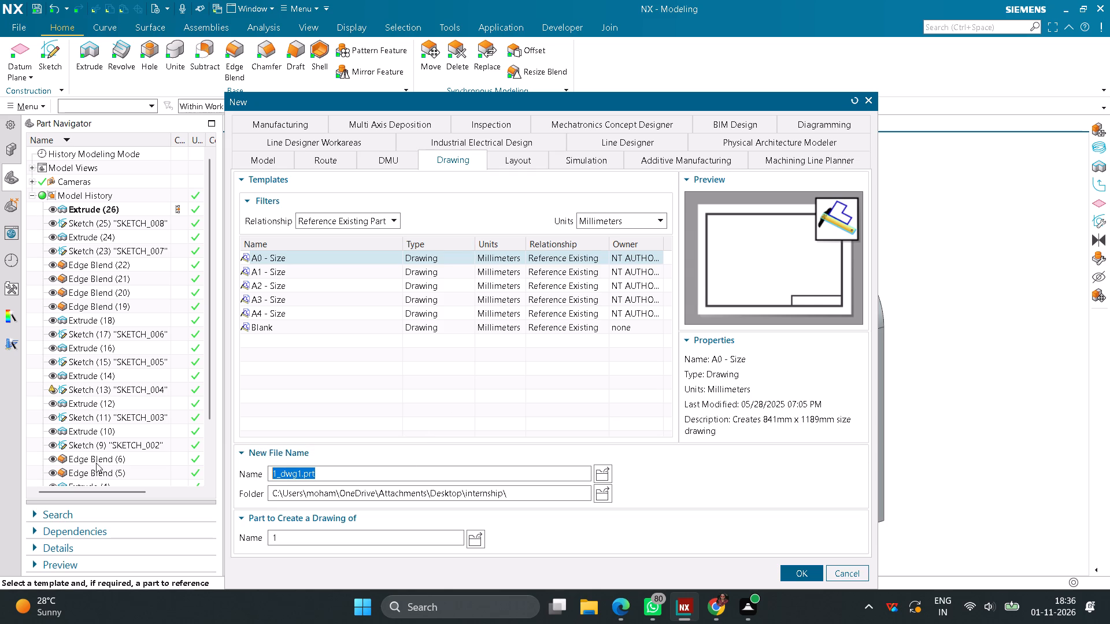
key(1)
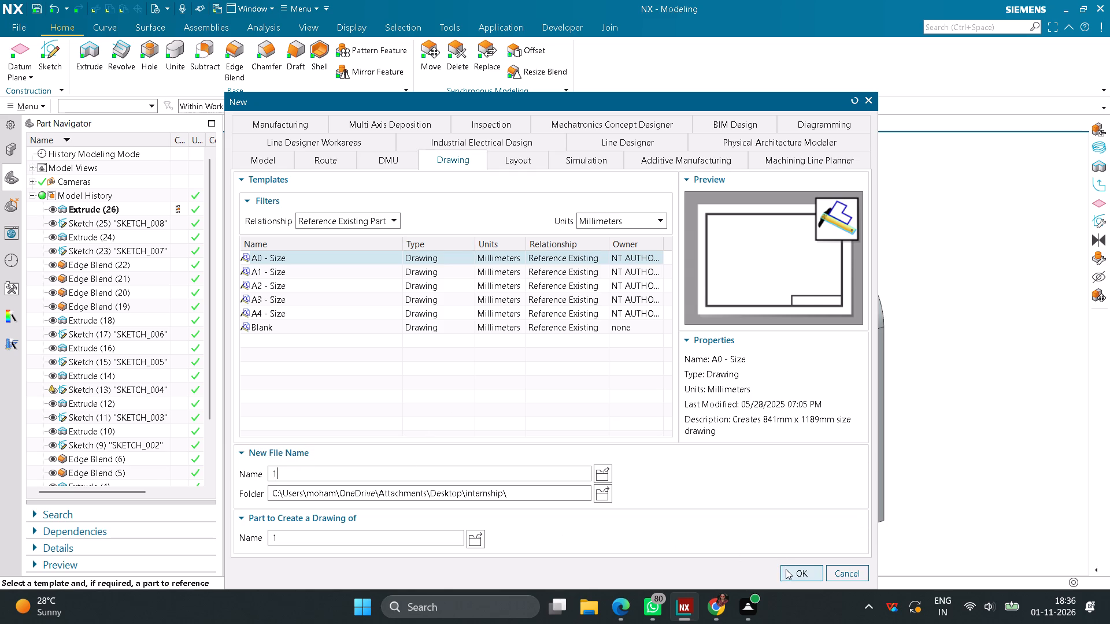
click(306, 309)
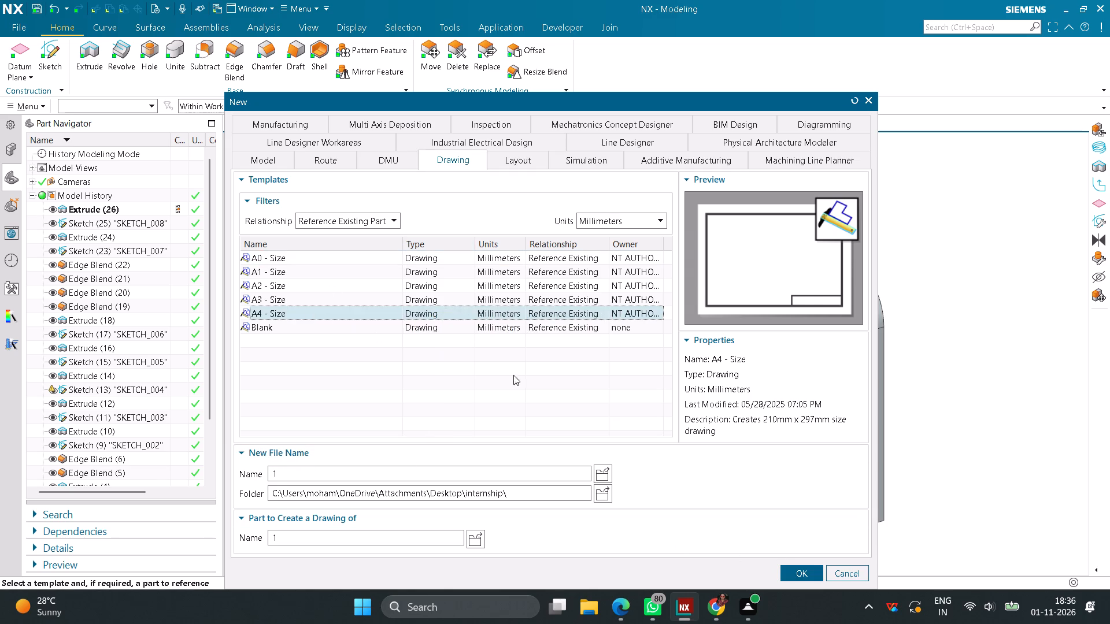
click(800, 566)
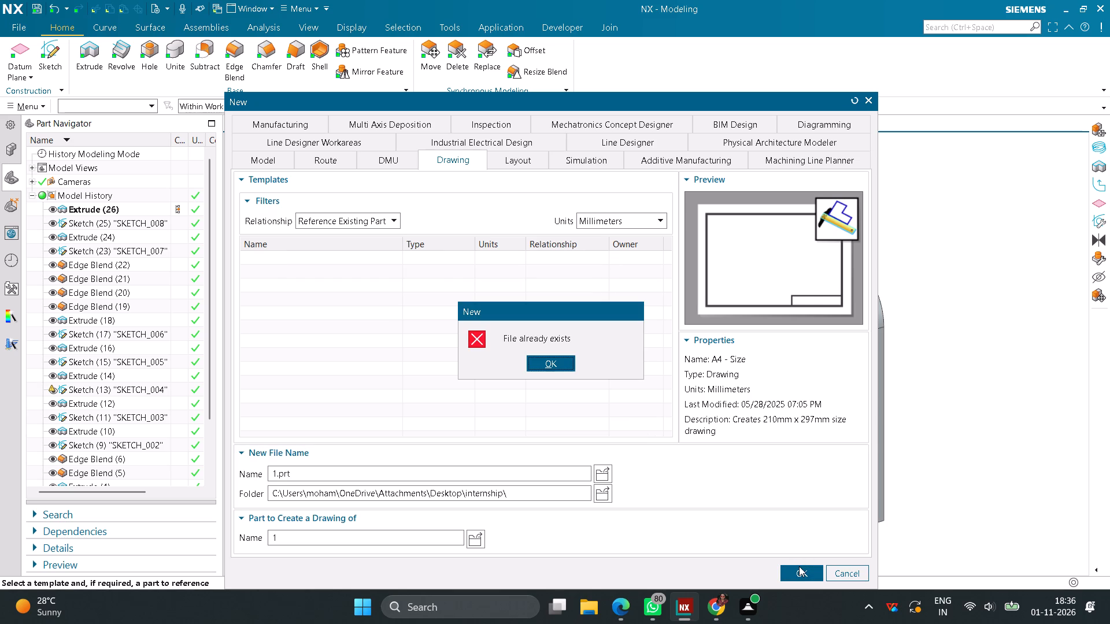
click(556, 356)
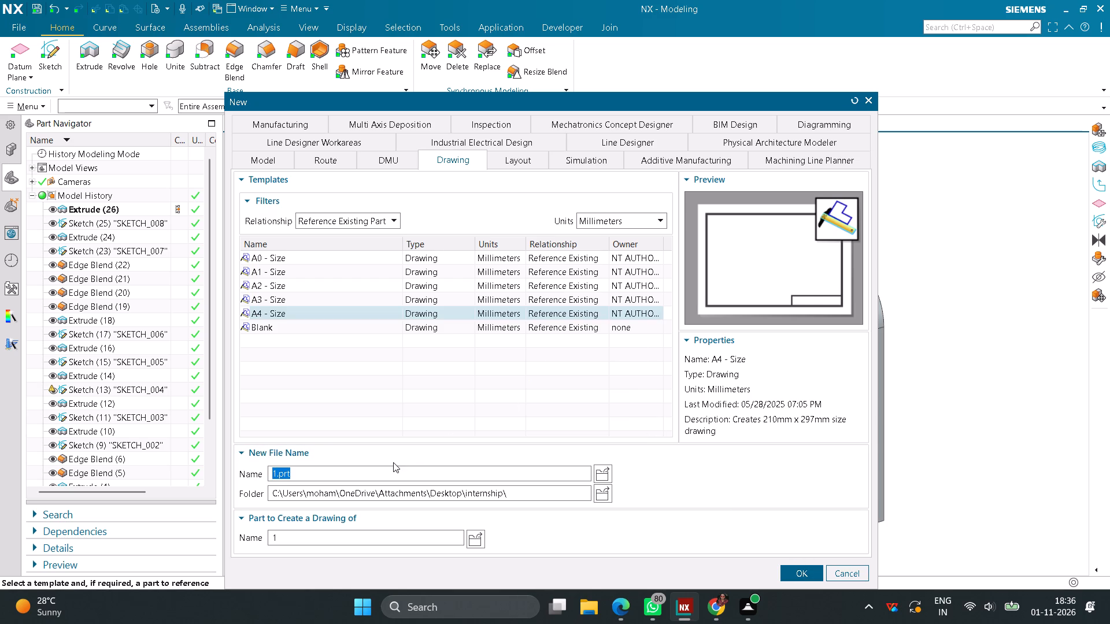
text(11)
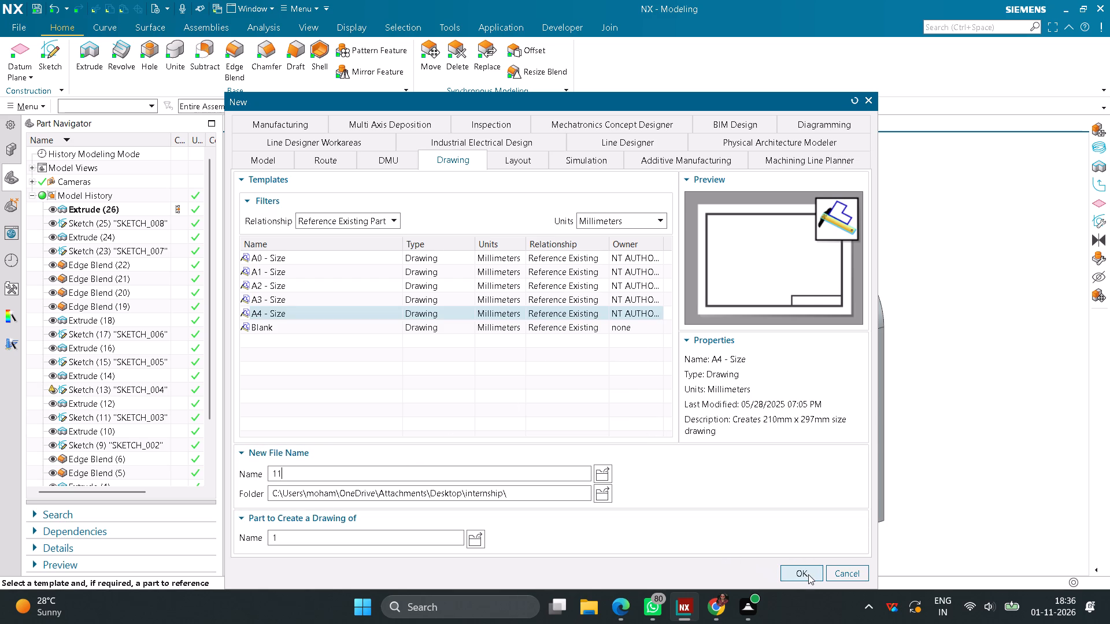
click(808, 574)
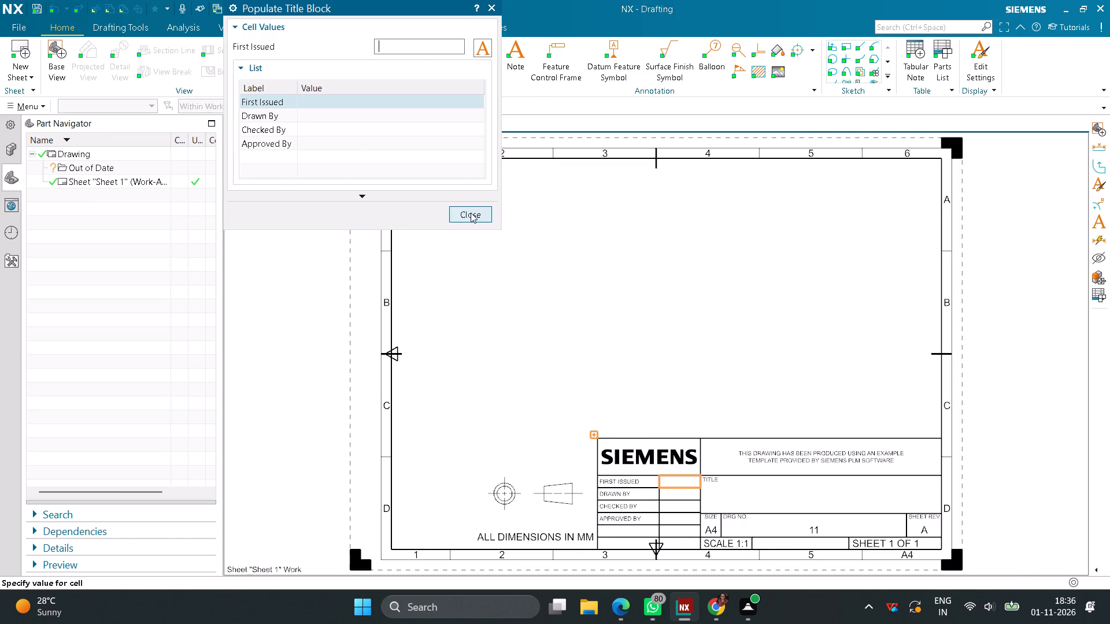
click(469, 213)
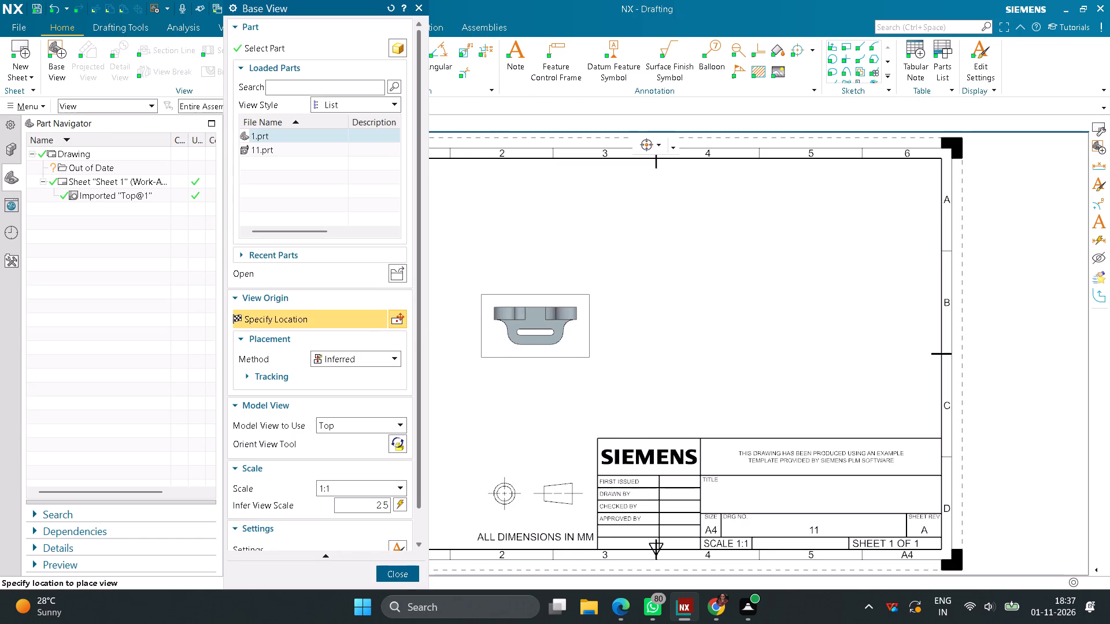
Place the Front view as base view above the projection symbol, with projected views above it and to its right.
click(397, 425)
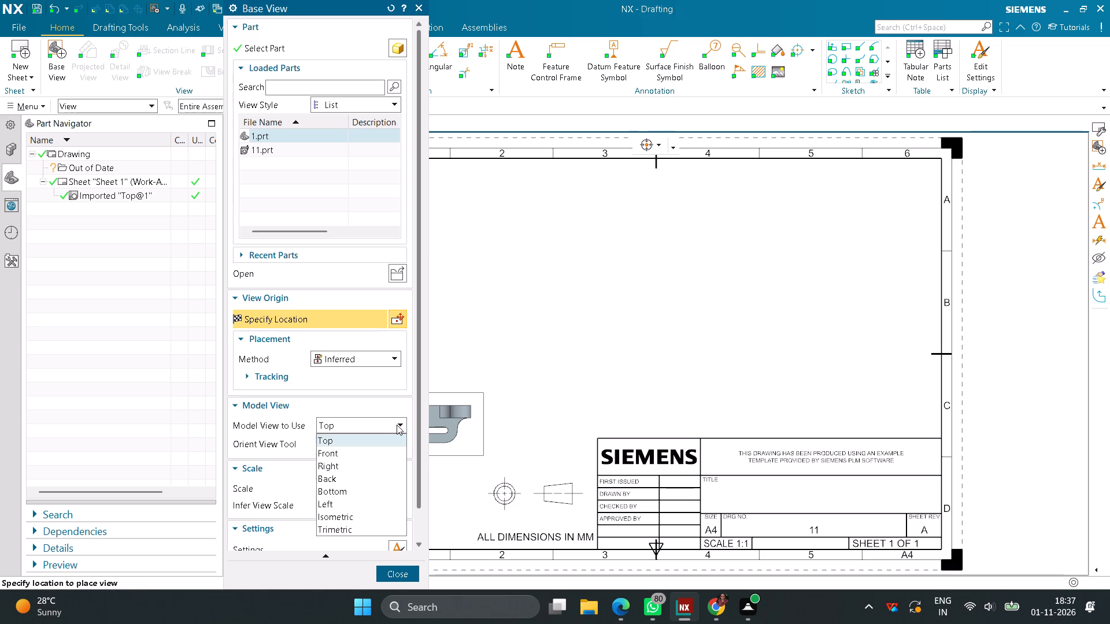
click(364, 452)
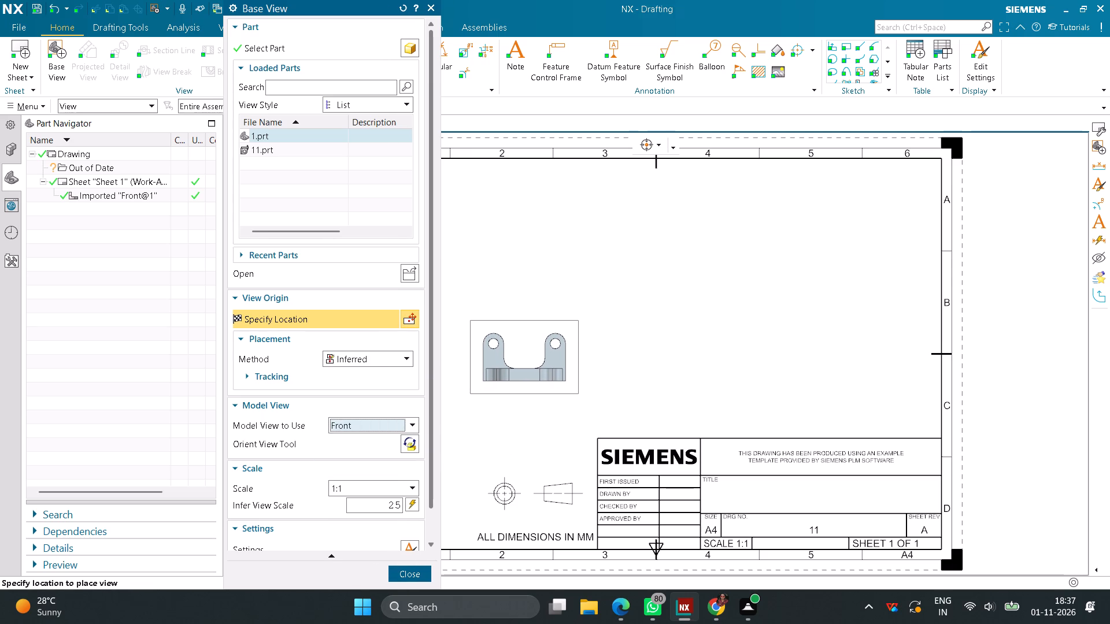
click(517, 393)
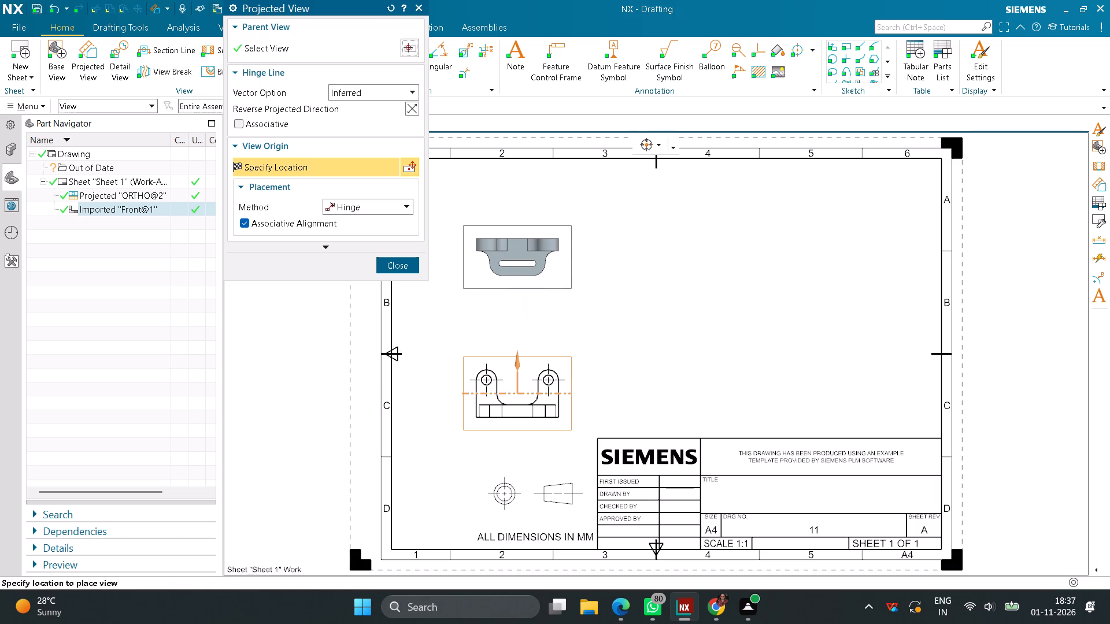
click(523, 257)
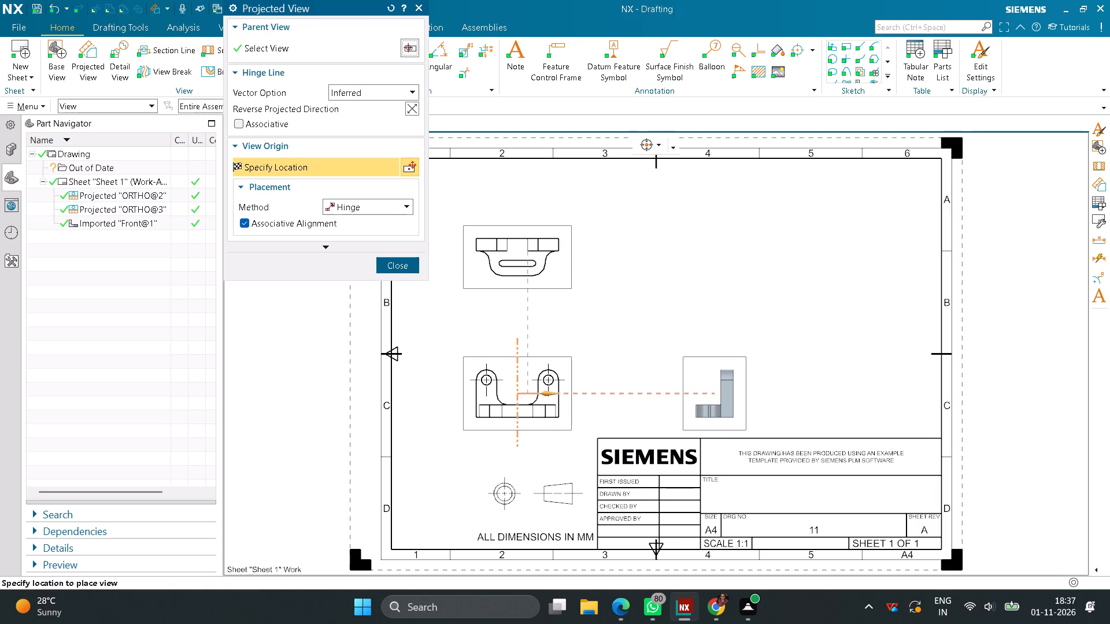
click(741, 382)
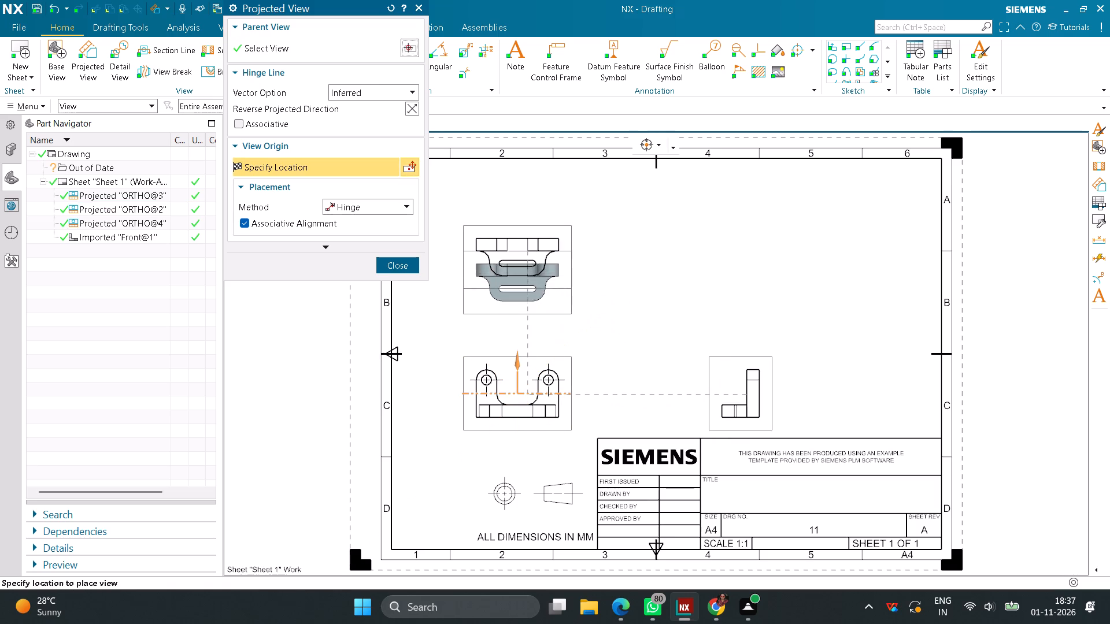
click(407, 263)
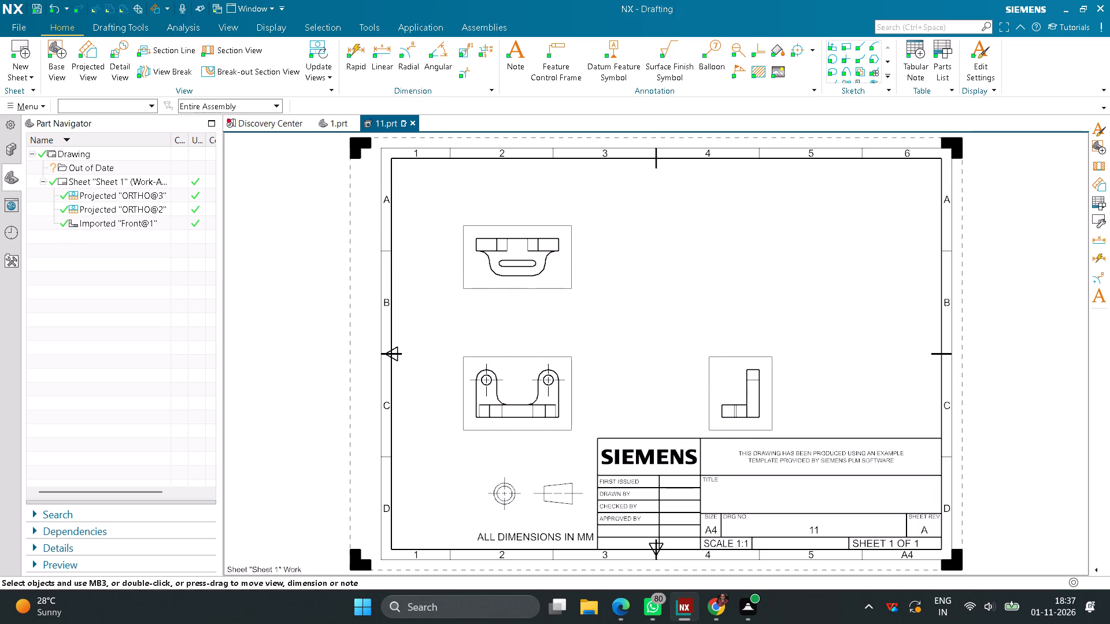
Place an Isometric base view of part 1 above the side view, level with the top view.
click(56, 53)
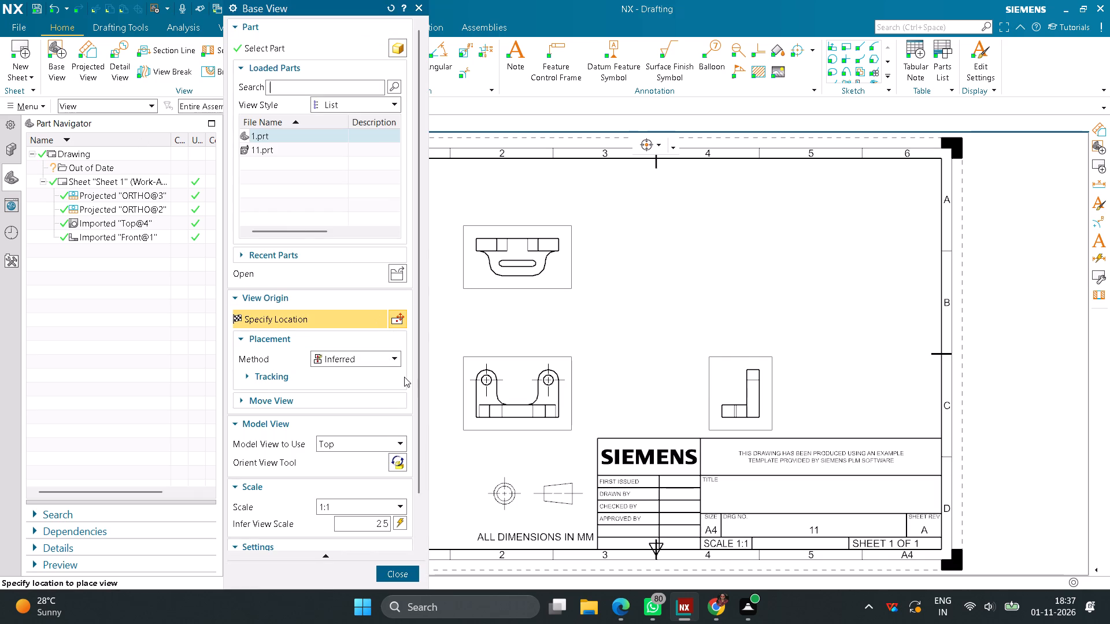
click(385, 441)
scroll(369, 500, down, 1)
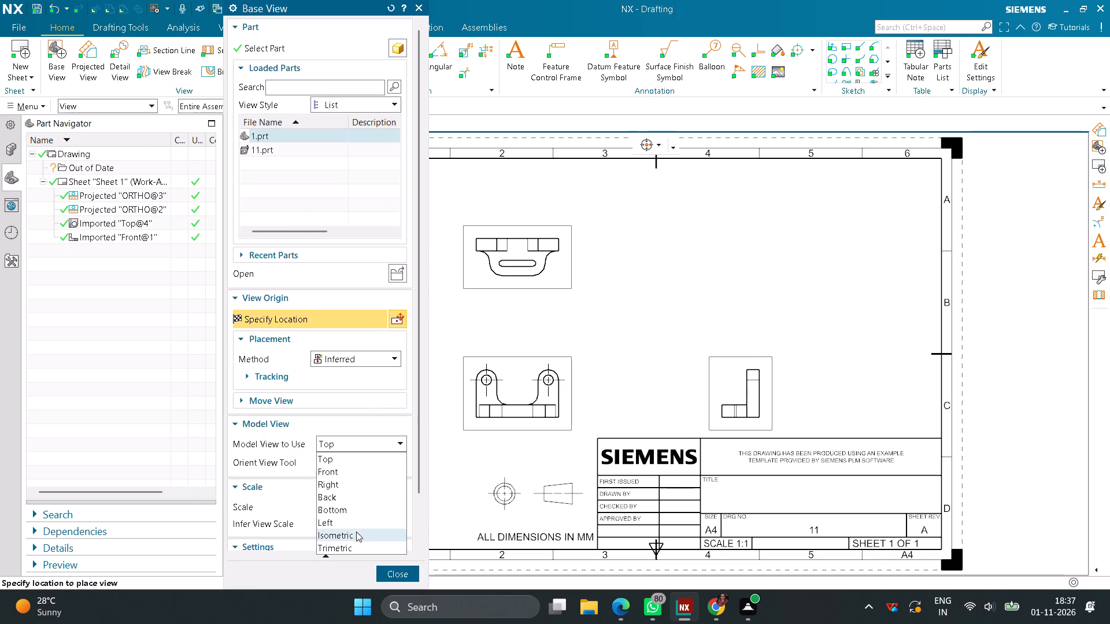
click(354, 534)
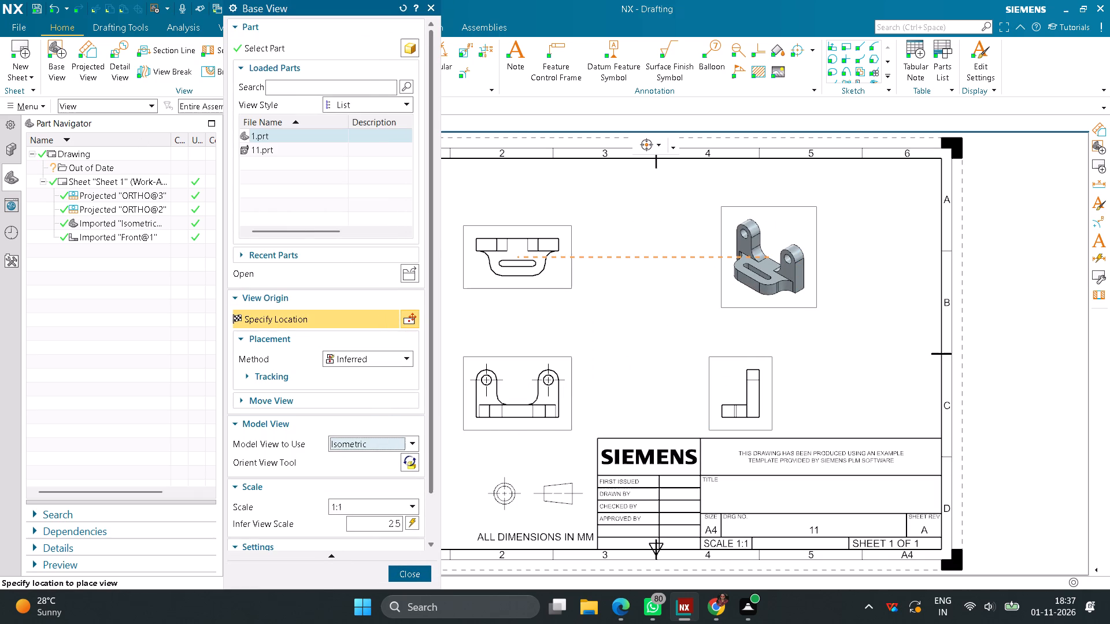
click(774, 256)
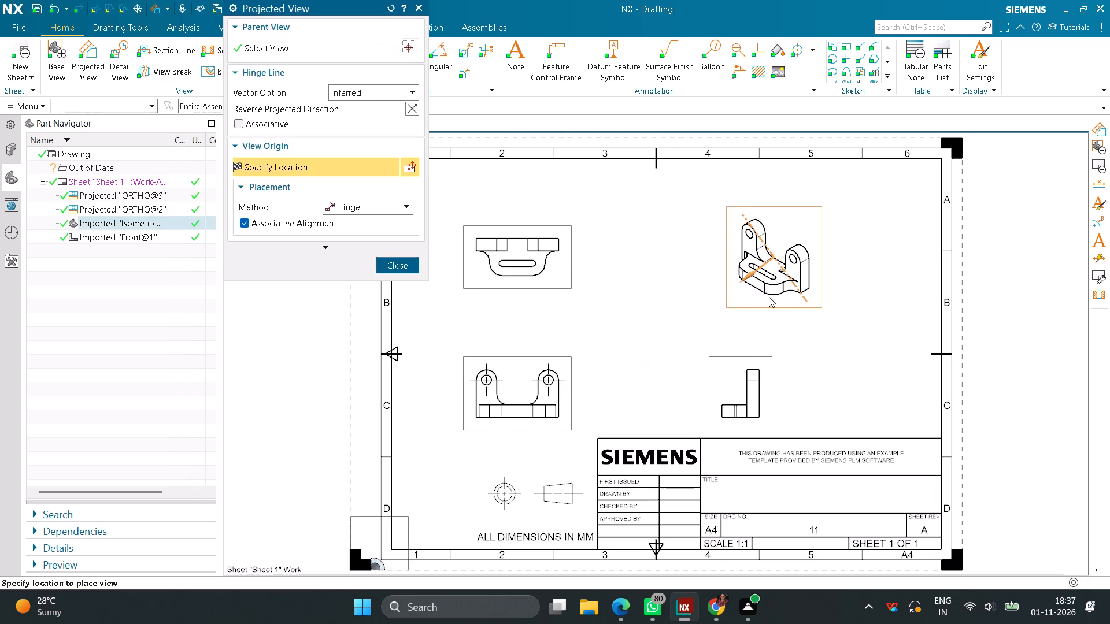
middle_click(658, 320)
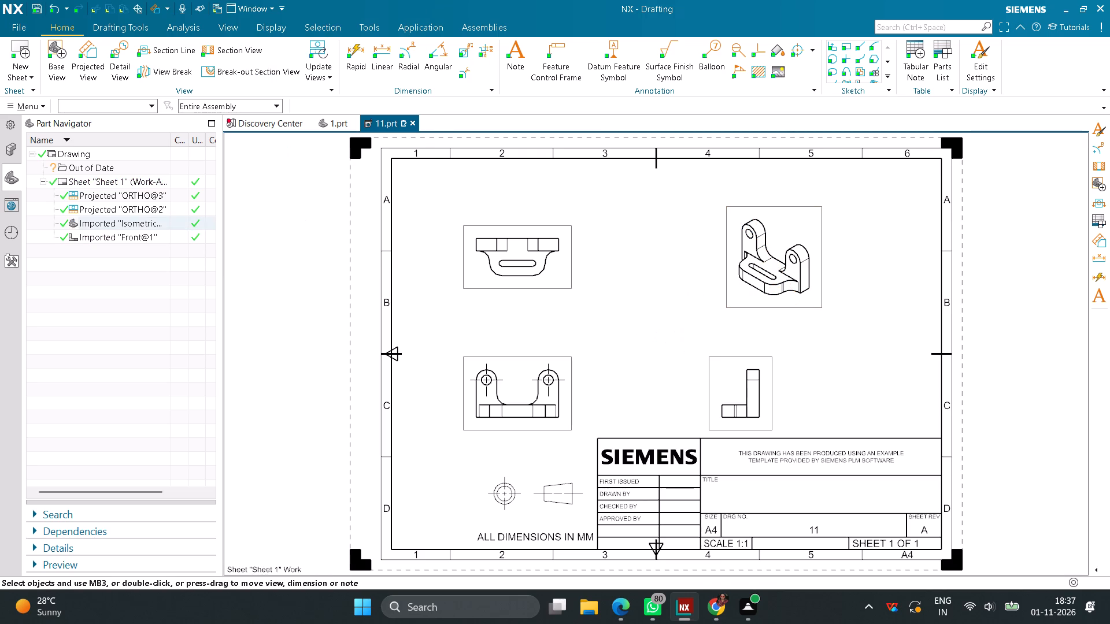
Set the isometric view's rendering style to Fully Shaded.
right_click(756, 312)
click(778, 340)
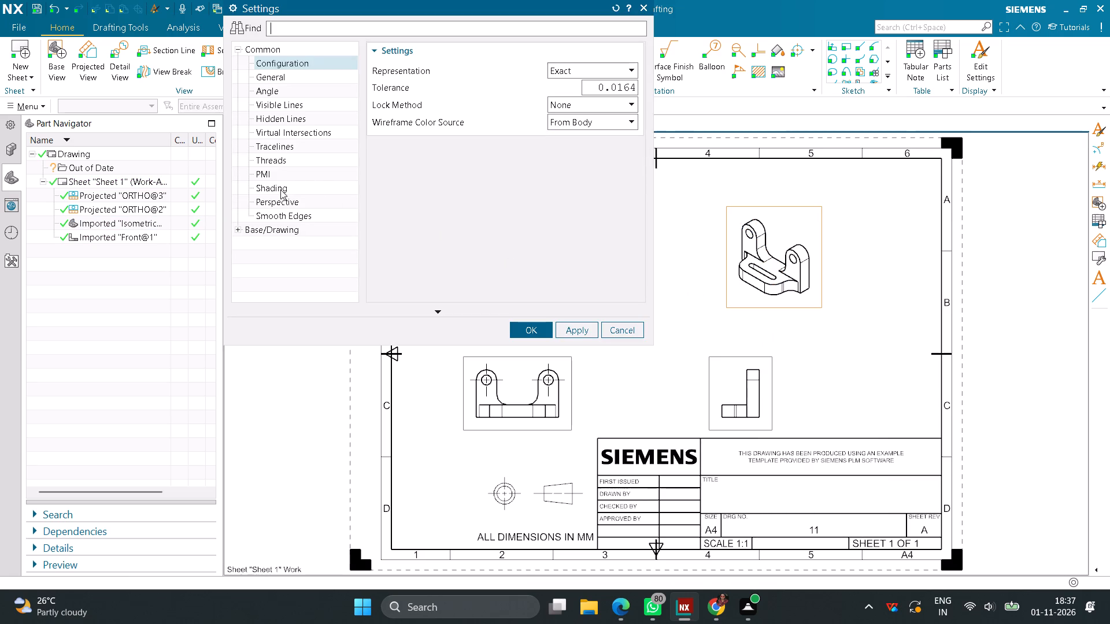
click(280, 190)
click(627, 70)
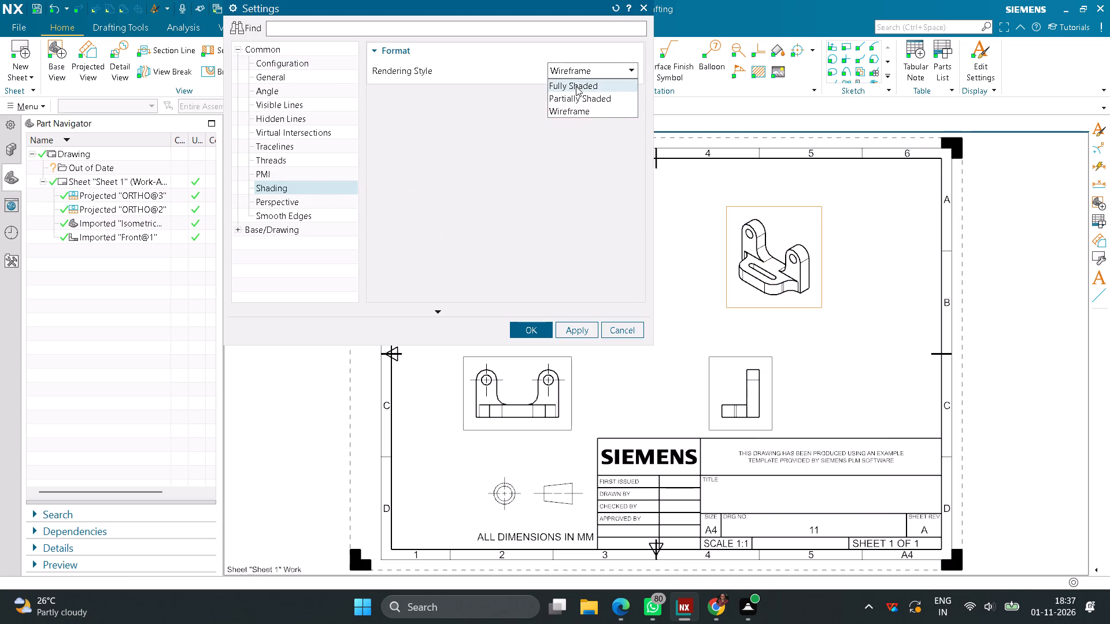
click(576, 86)
click(564, 332)
click(534, 332)
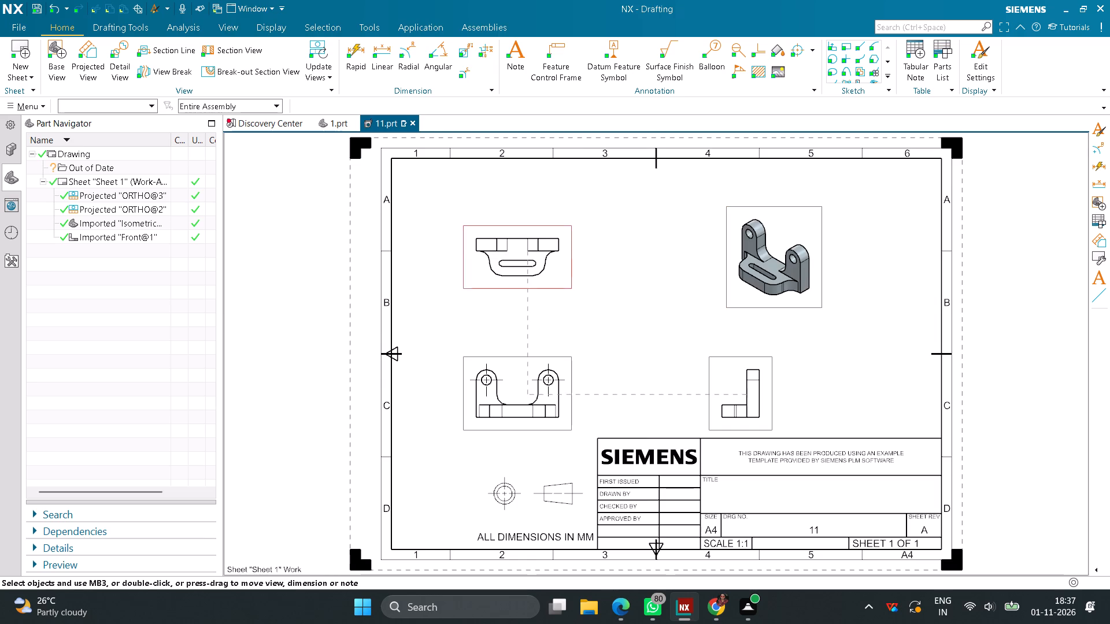
Set the hidden lines of the projected top view to the short-dashed line font, keeping the 0.35 mm width.
right_click(573, 278)
click(594, 300)
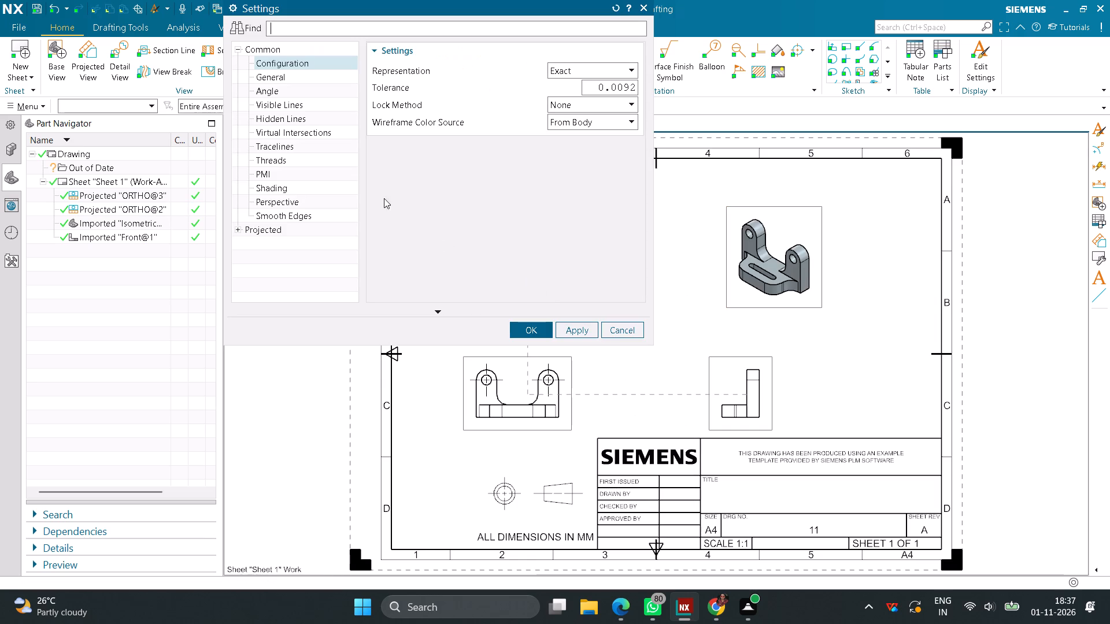
click(286, 120)
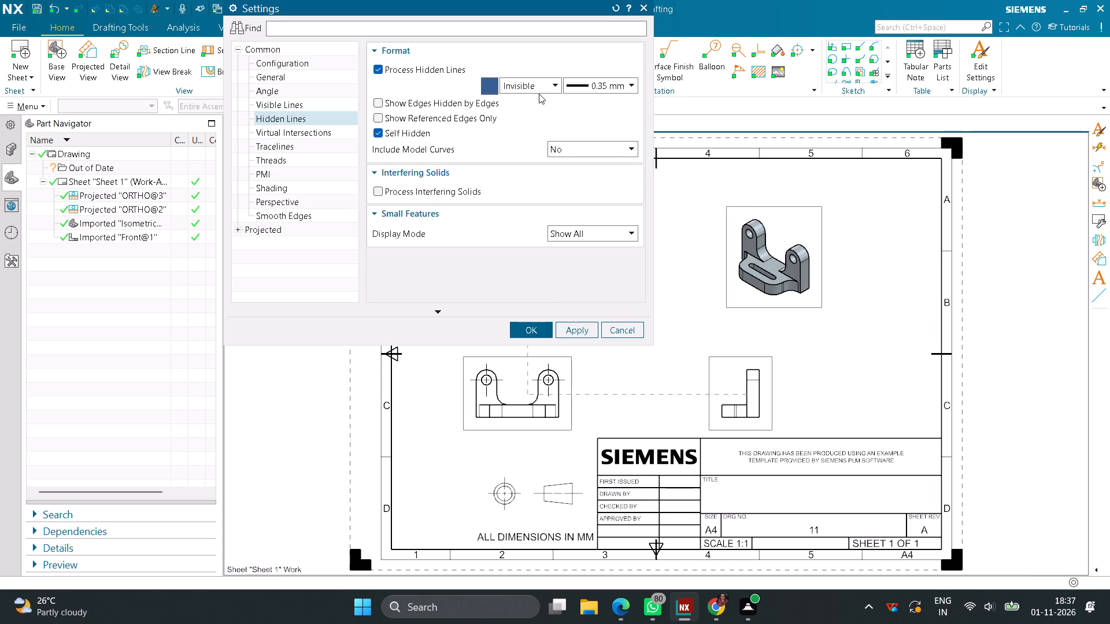
click(556, 85)
click(523, 128)
click(583, 328)
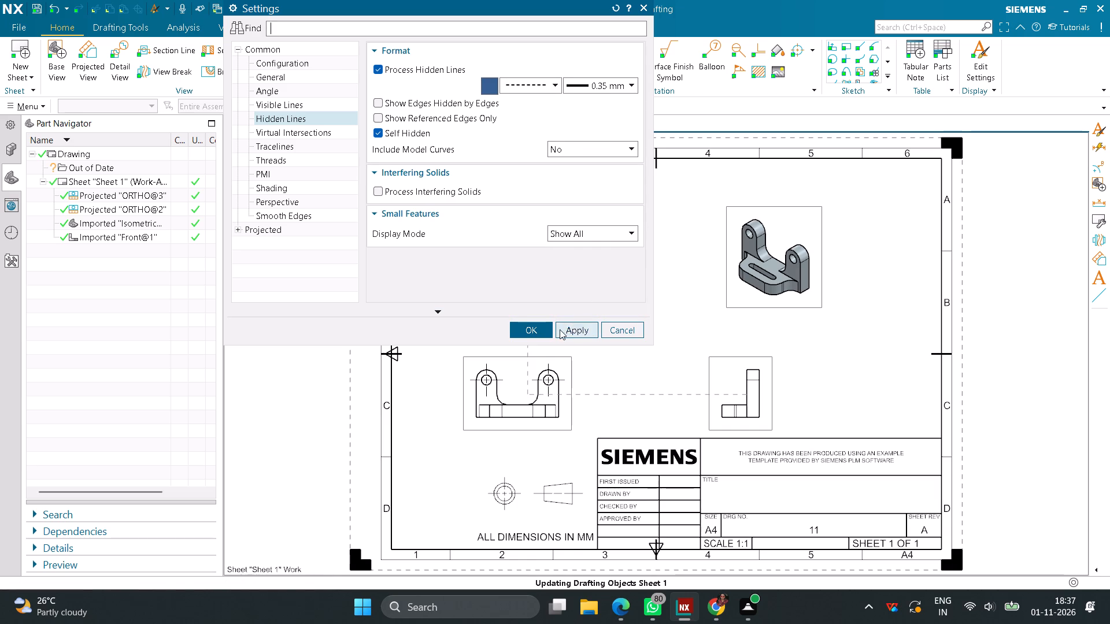
click(540, 327)
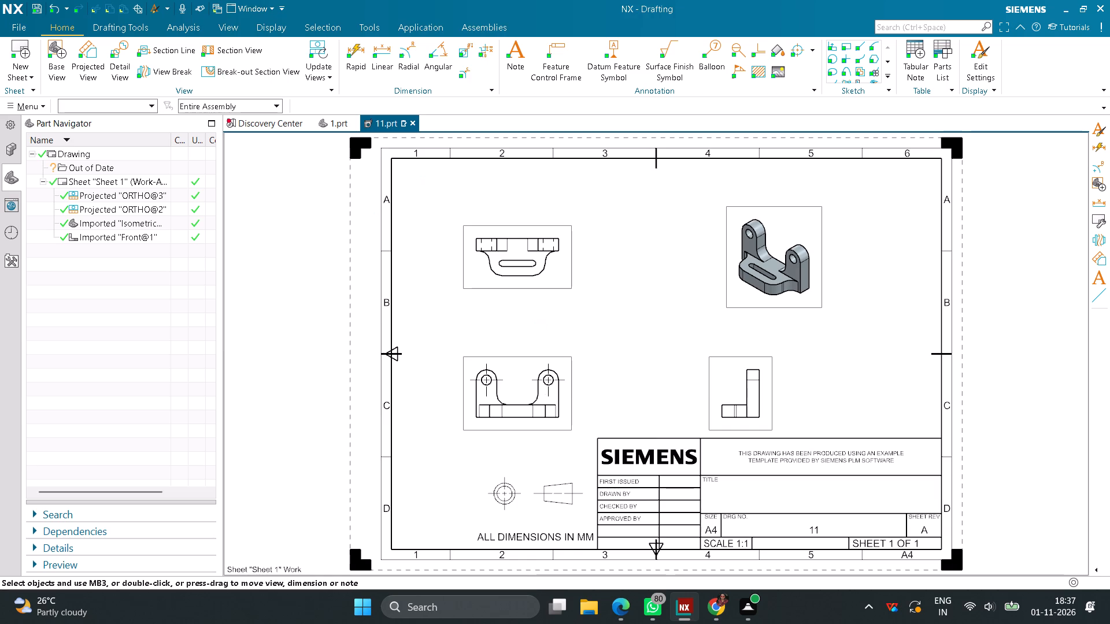
Set the hidden lines of the Front base view to the same short-dashed line font.
right_click(571, 373)
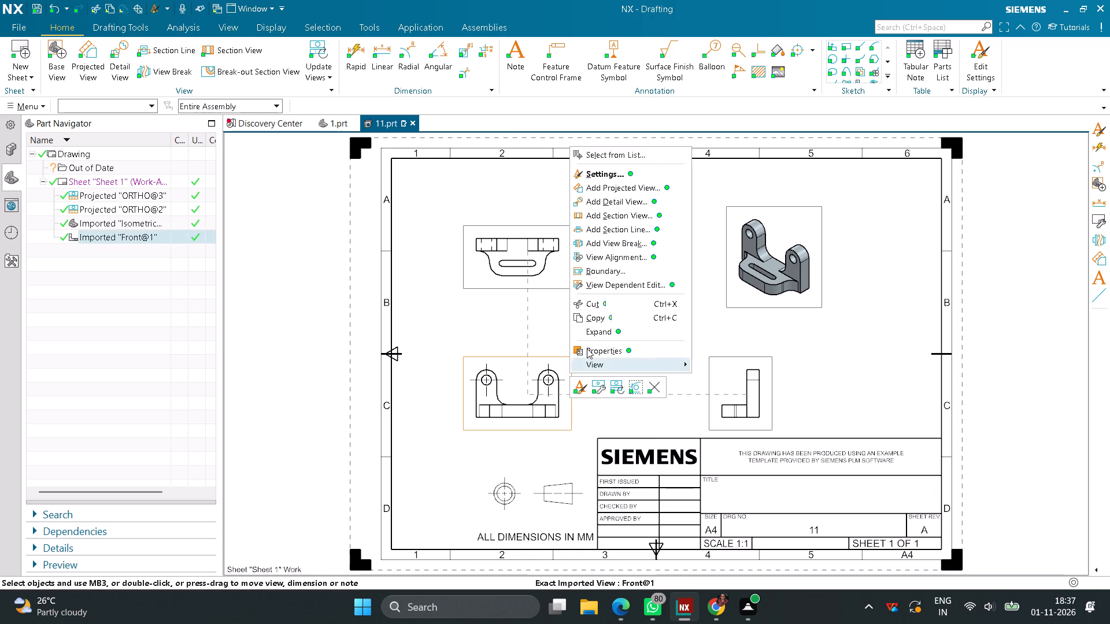
click(597, 177)
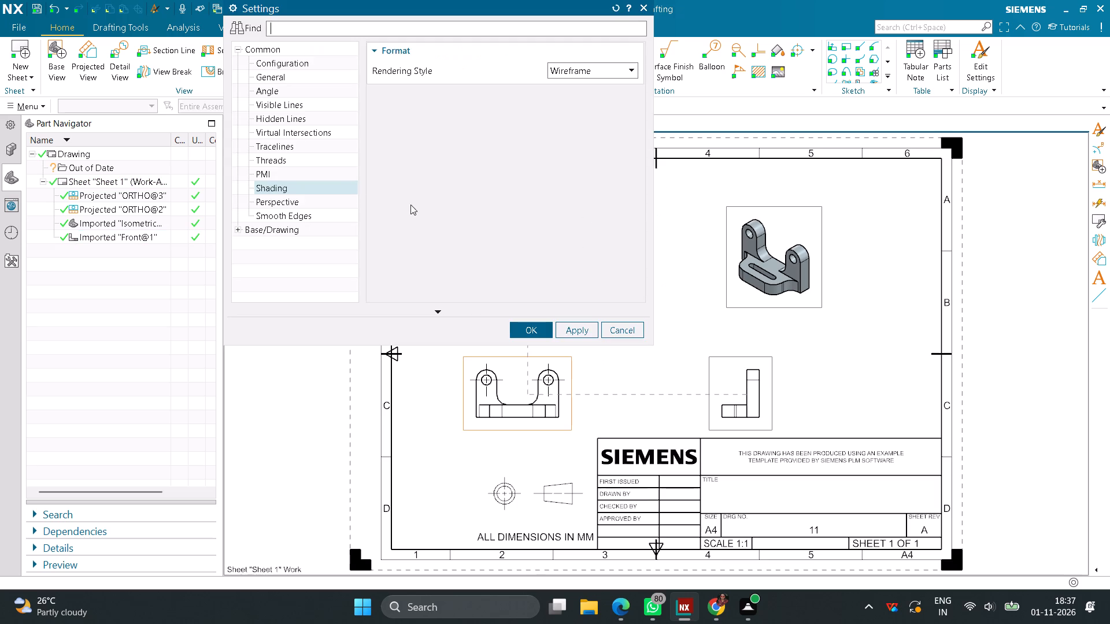
click(279, 117)
click(553, 83)
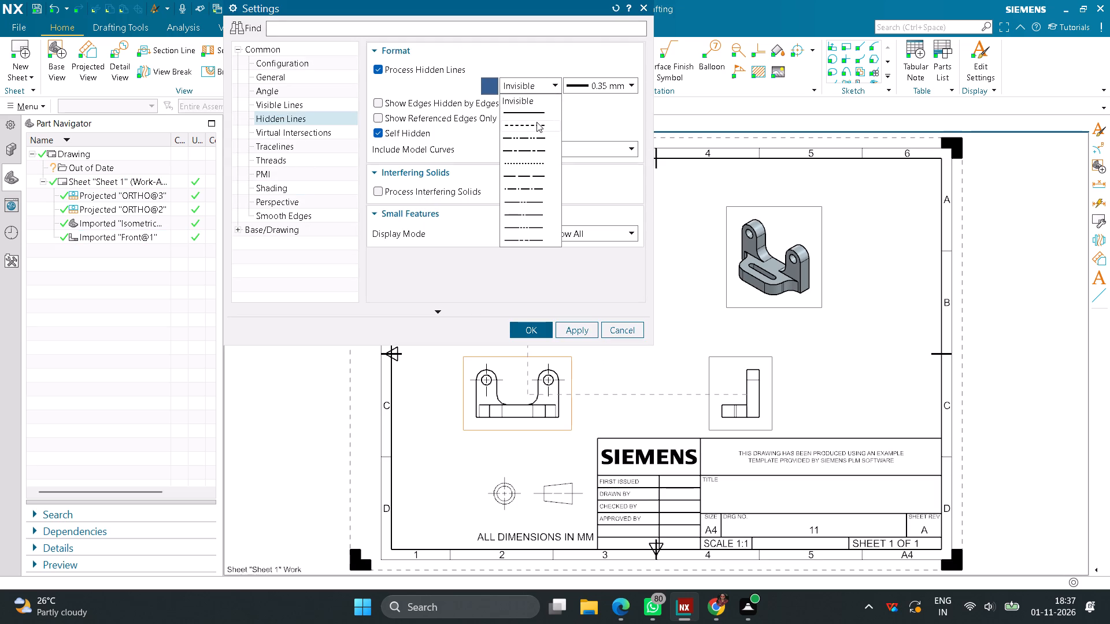
click(536, 122)
click(575, 329)
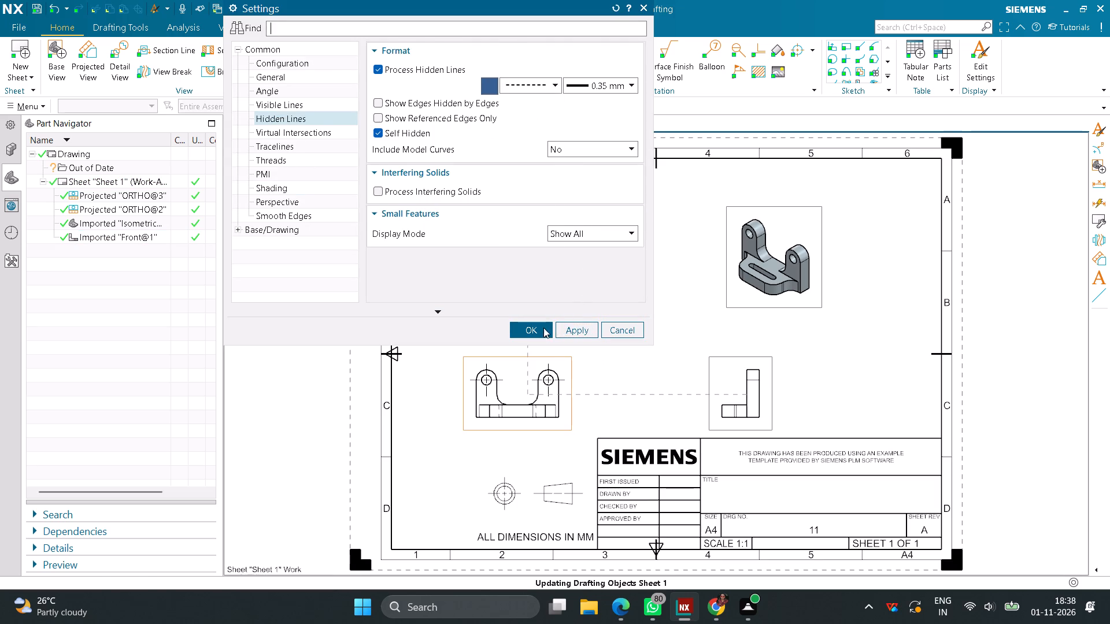
click(542, 328)
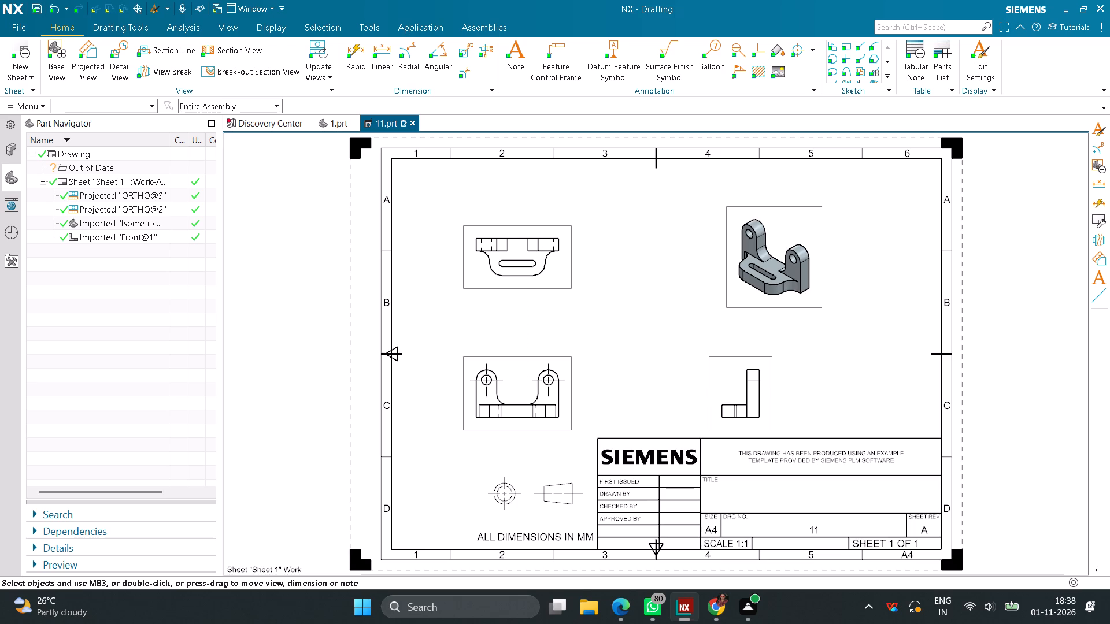
Set the hidden lines of the projected side view to the same short-dashed line font.
right_click(771, 398)
click(800, 186)
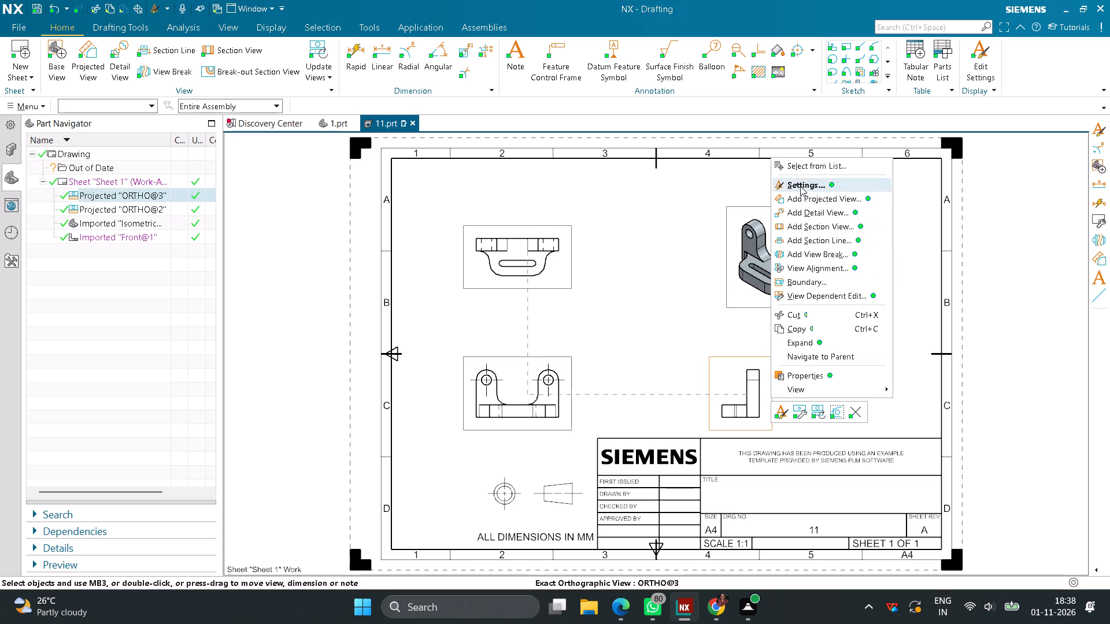
click(556, 88)
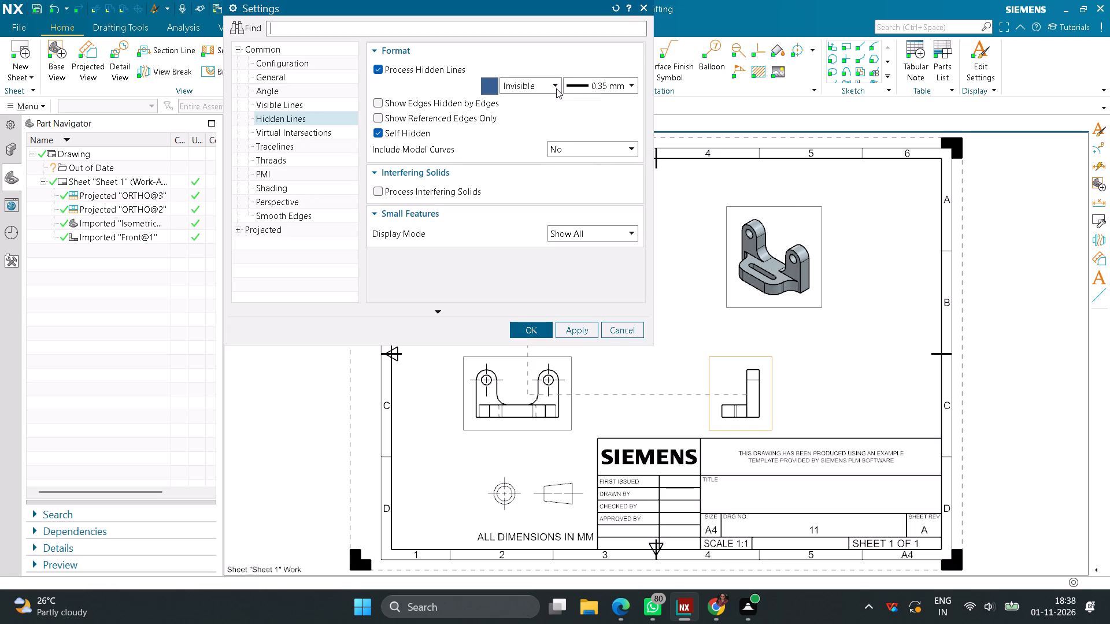
click(537, 128)
click(580, 332)
click(544, 329)
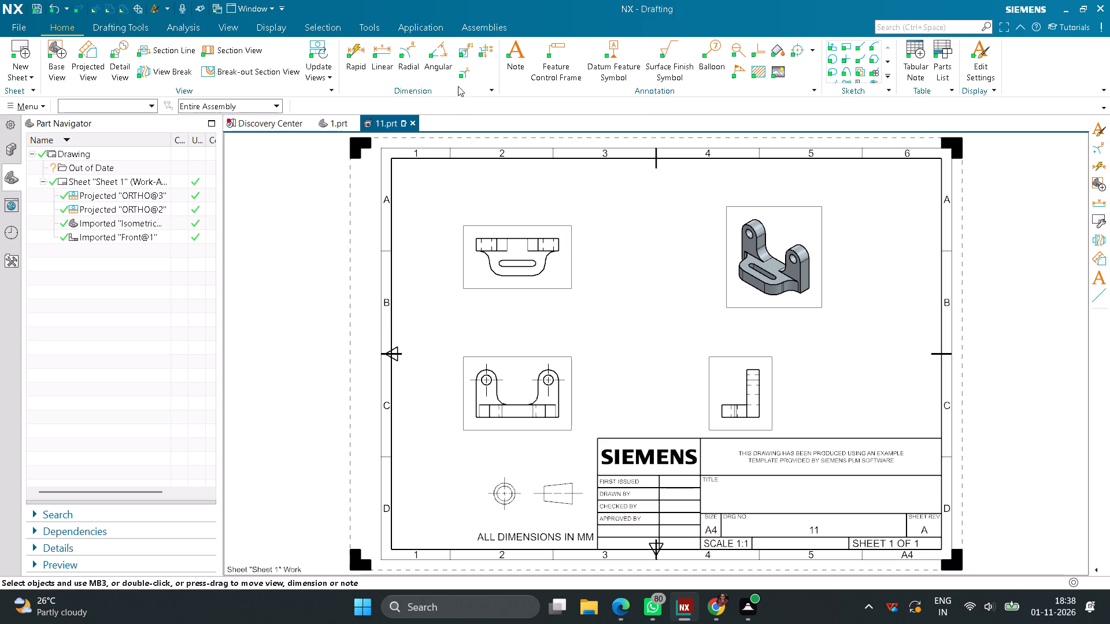
Add radial dimensions in the top view to the right concave fillet, the right outer rounded corner and the slot's left end arc.
click(404, 53)
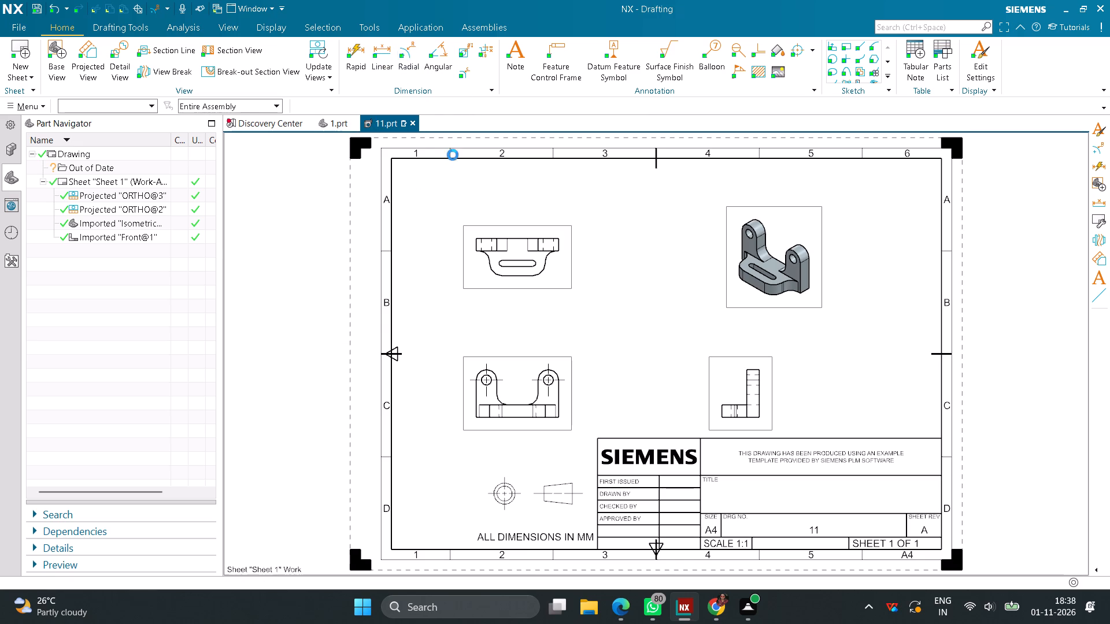
scroll(542, 250, up, 6)
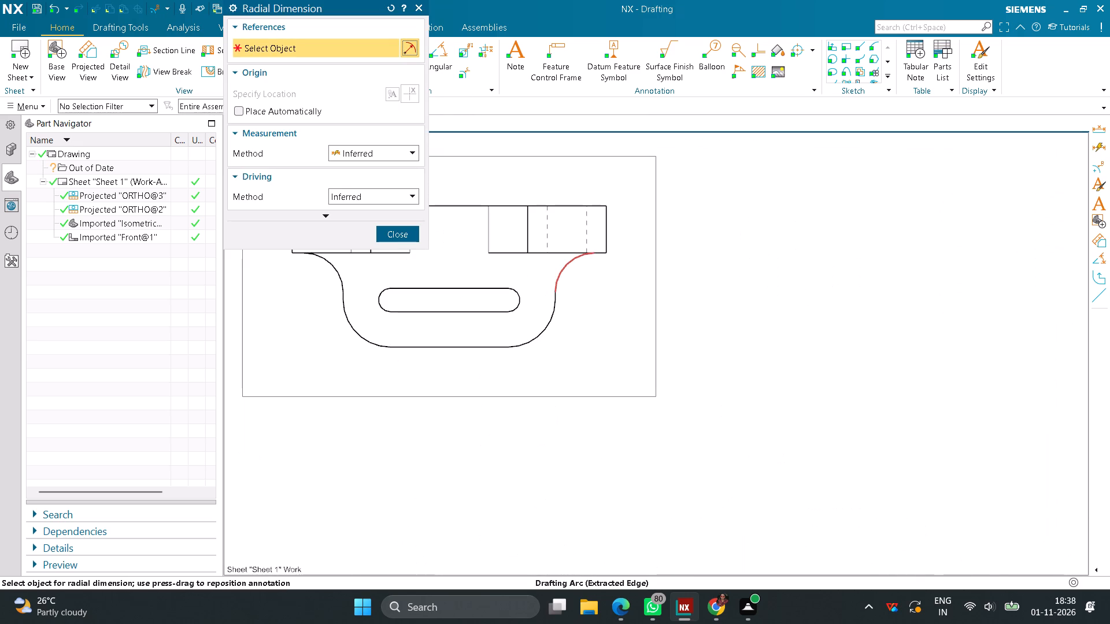
click(564, 273)
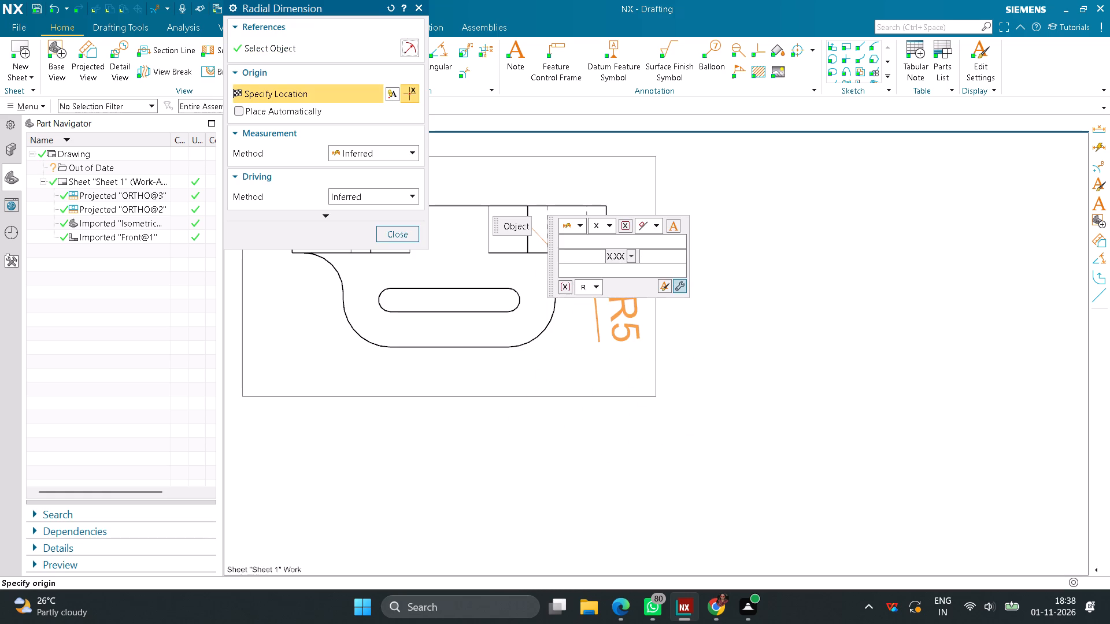
click(650, 323)
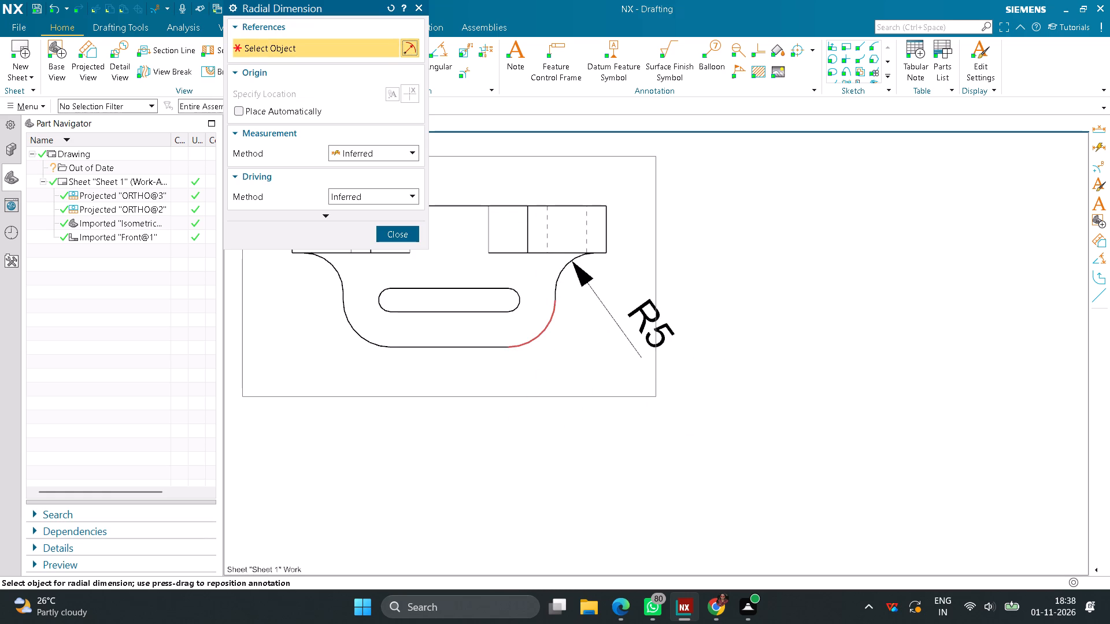
click(548, 333)
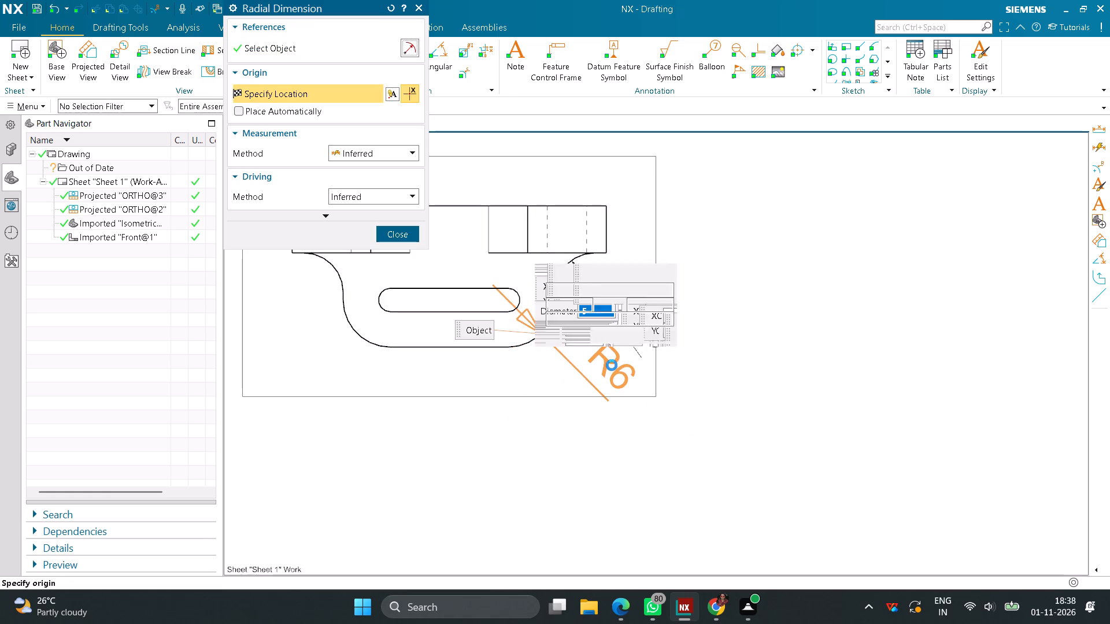
click(612, 365)
scroll(547, 387, down, 4)
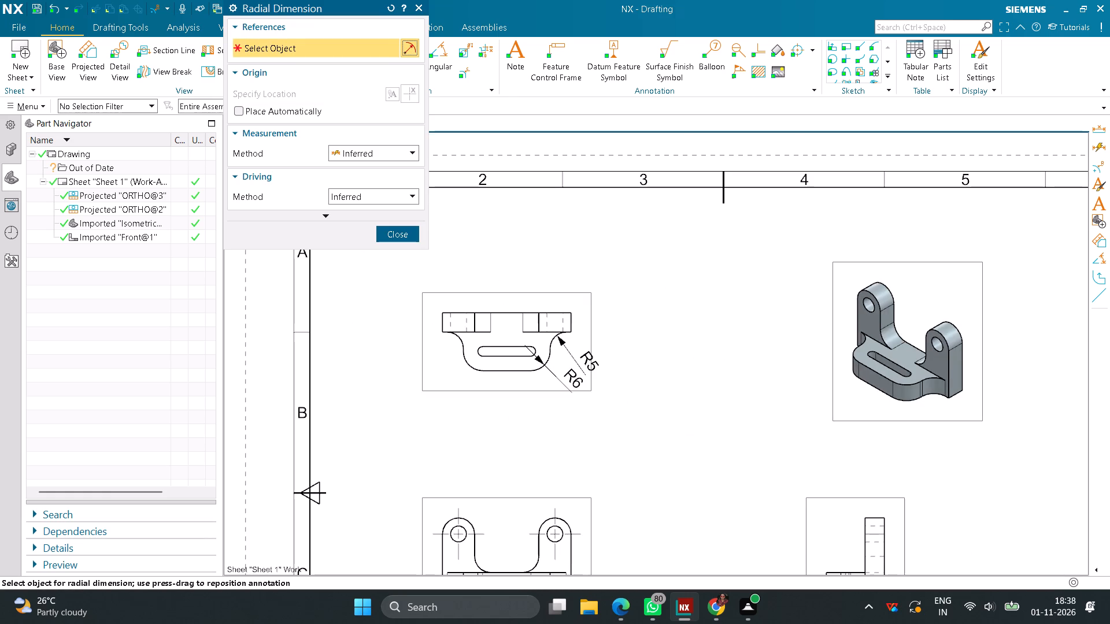
scroll(471, 372, up, 6)
click(492, 324)
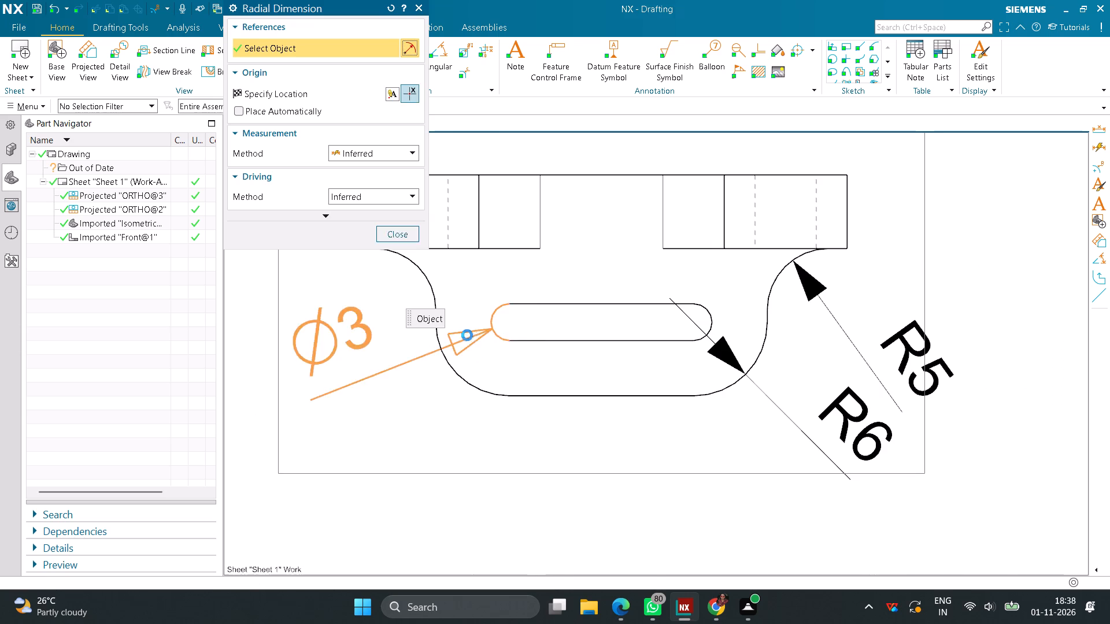
click(327, 369)
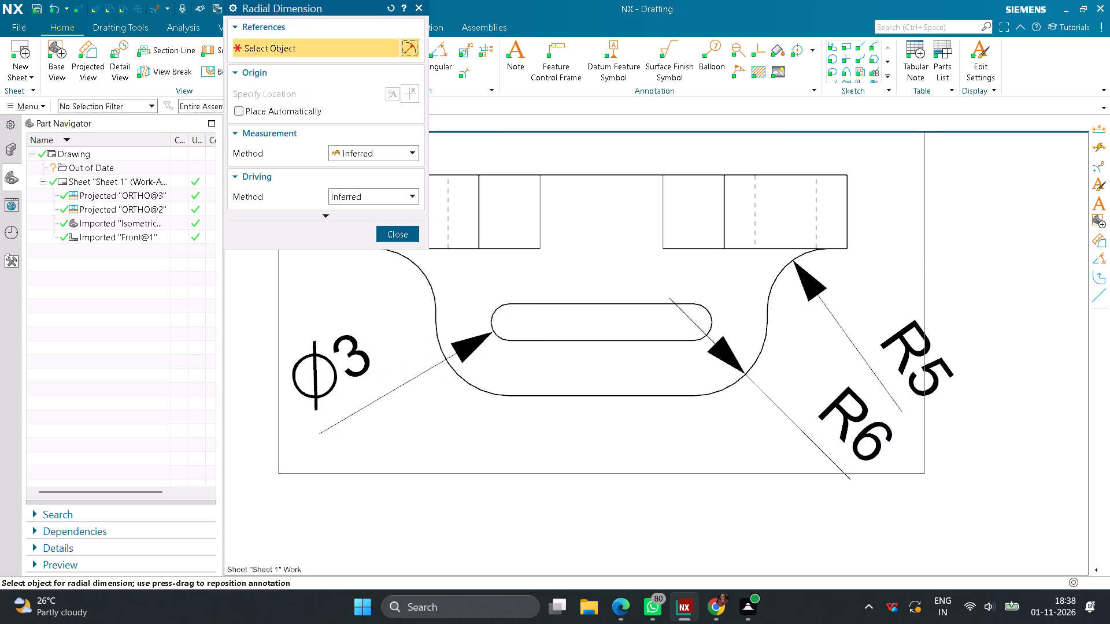
Add radial dimensions in the front view to the left inner fillet, the right lug's outer arc and the right lug's hole.
scroll(407, 410, down, 10)
scroll(425, 530, up, 1)
scroll(425, 530, down, 1)
scroll(425, 530, up, 3)
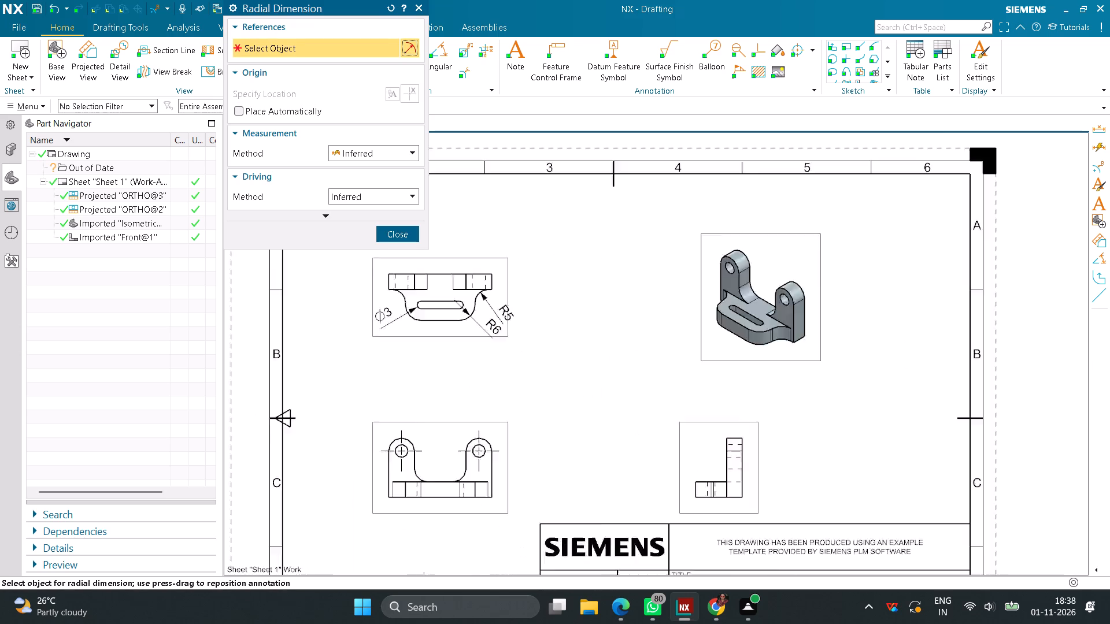
scroll(425, 530, up, 4)
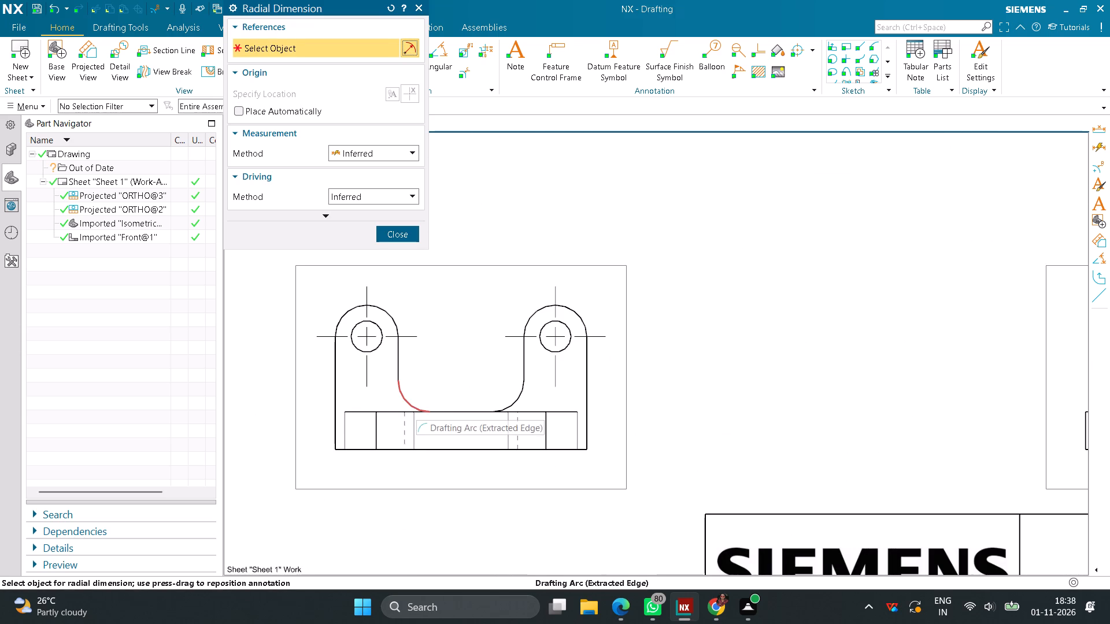
click(416, 405)
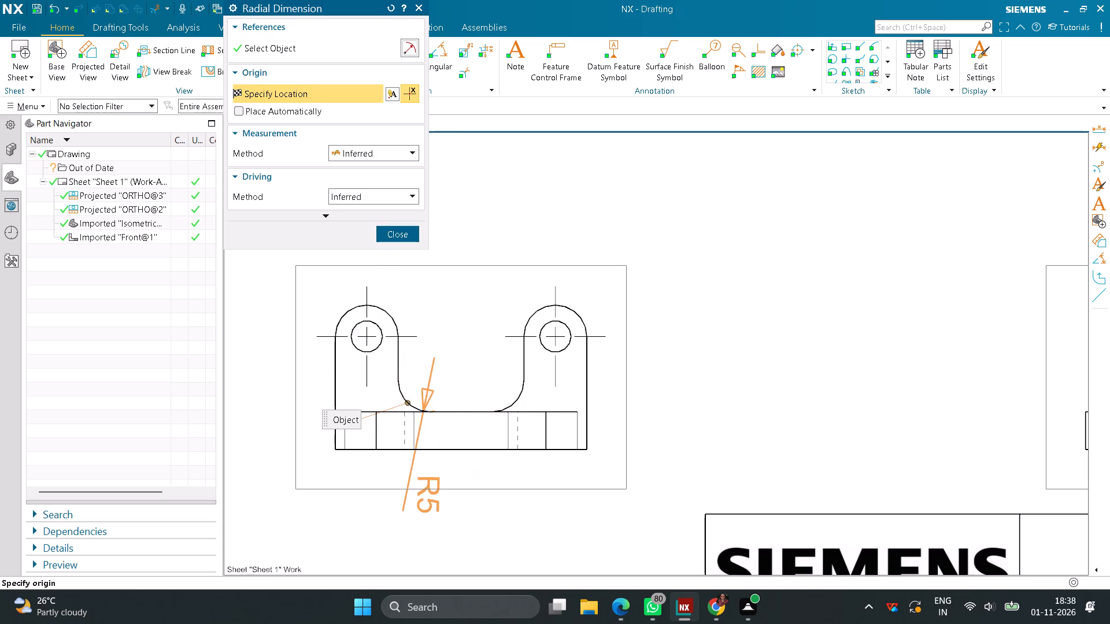
click(421, 394)
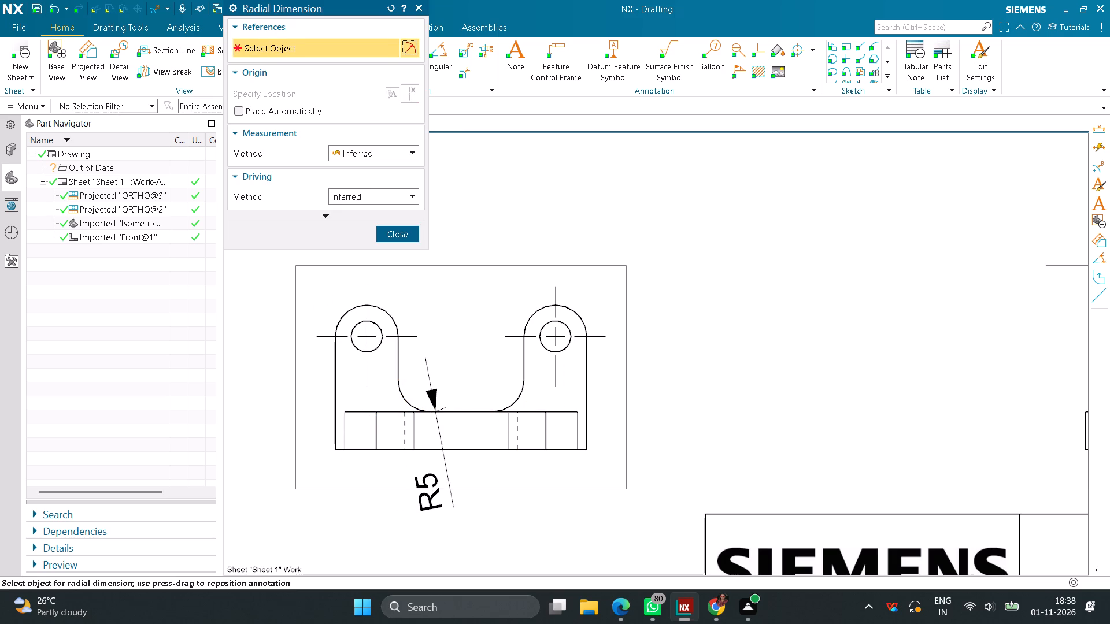
click(584, 315)
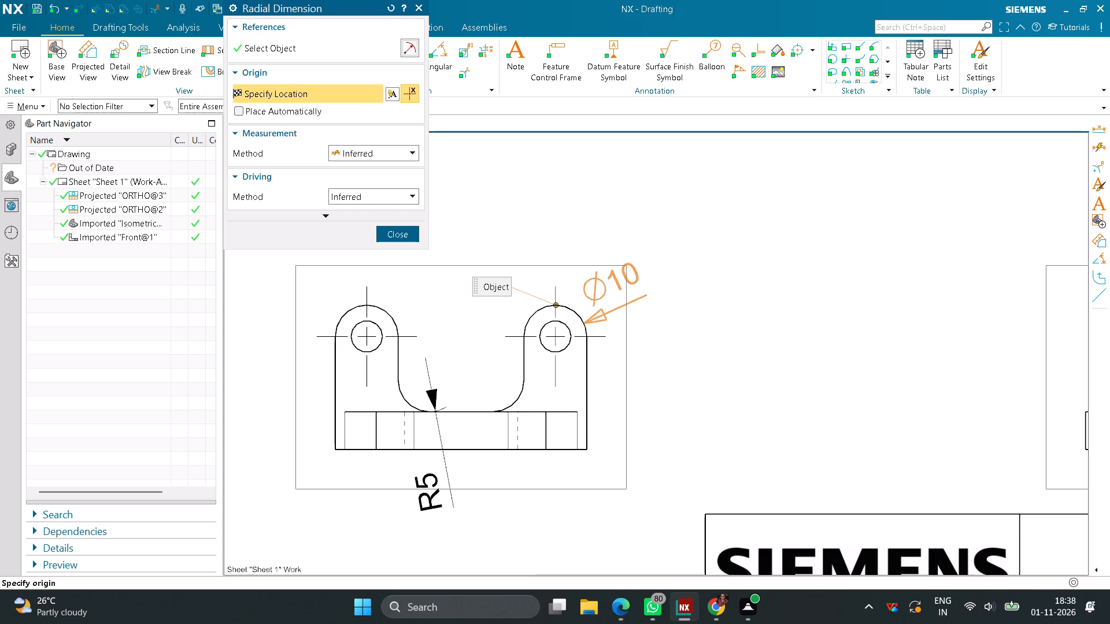
click(613, 277)
click(568, 335)
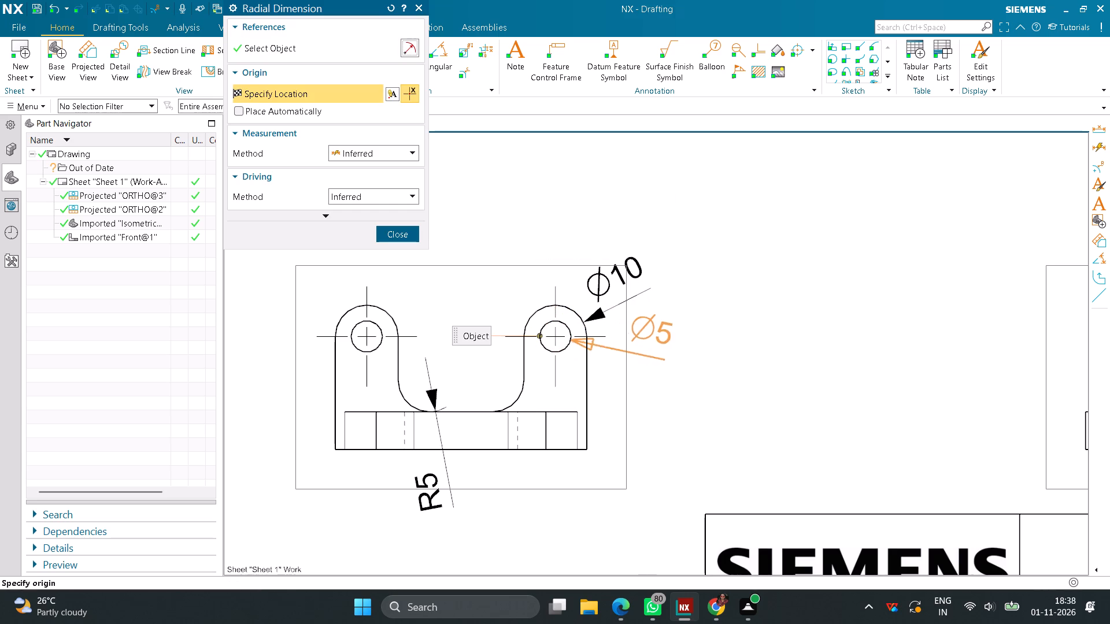
click(660, 322)
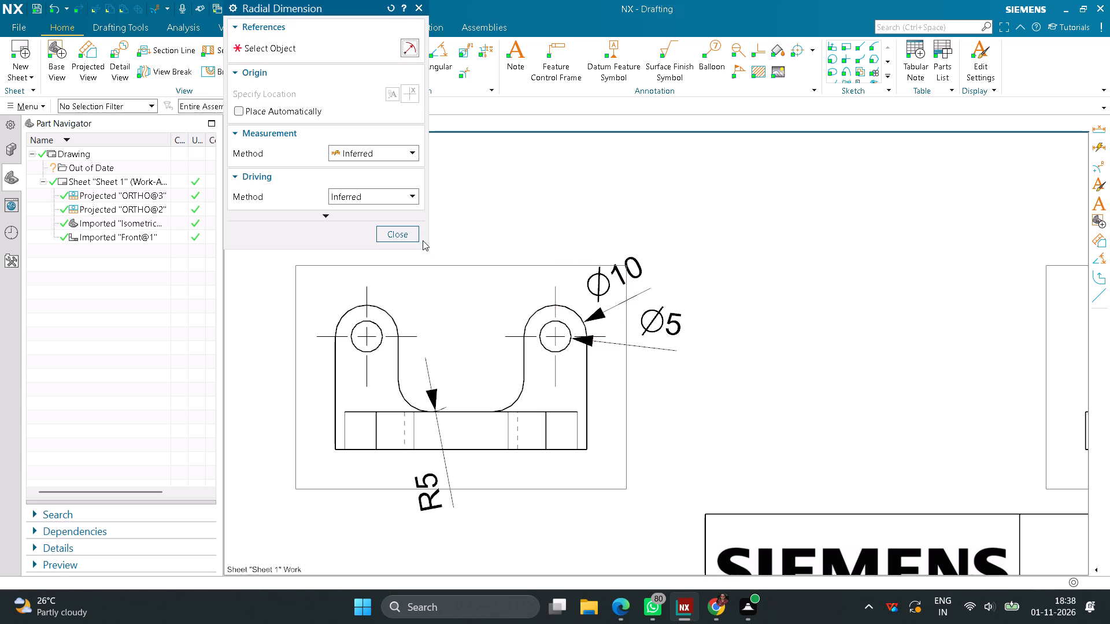
click(423, 240)
click(412, 238)
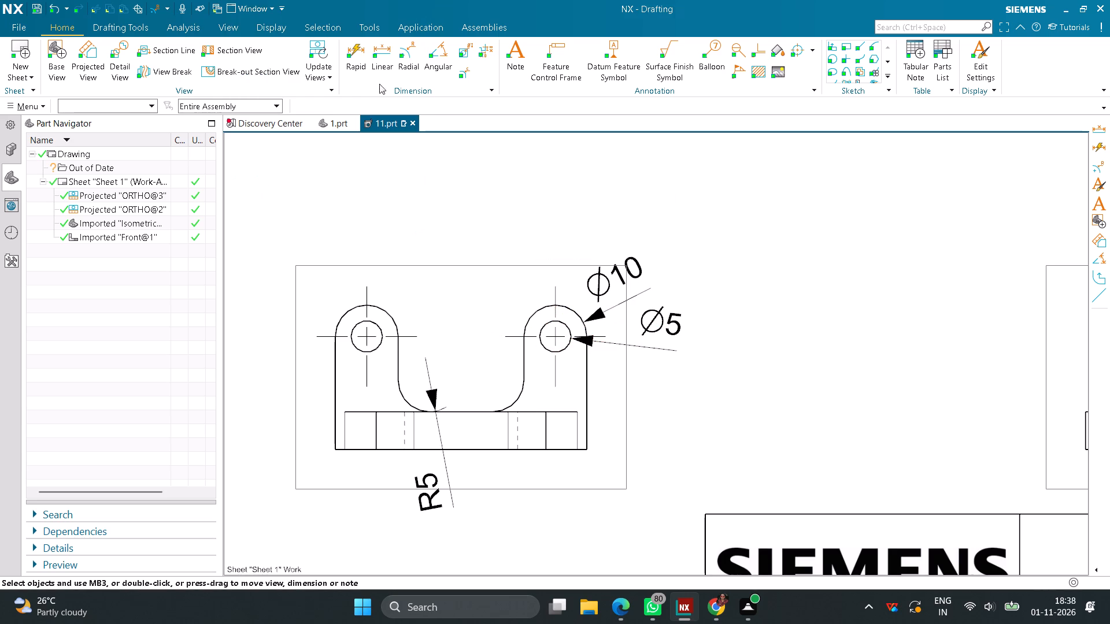
Add a linear dimension for the front view's overall width between its outer vertical edges, placed above the view.
click(386, 69)
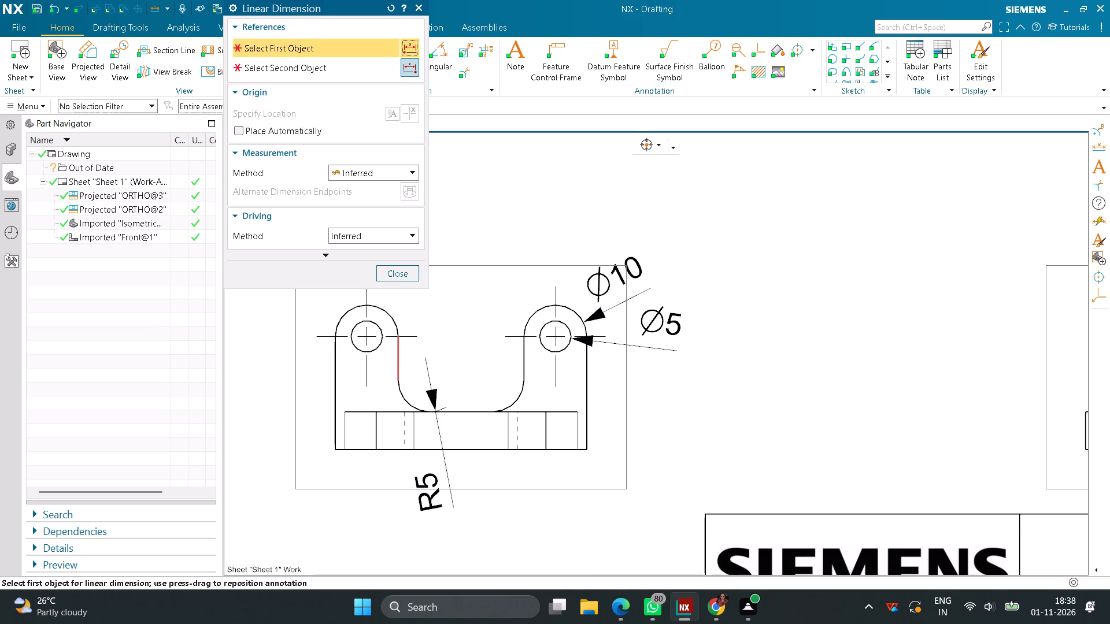
click(337, 372)
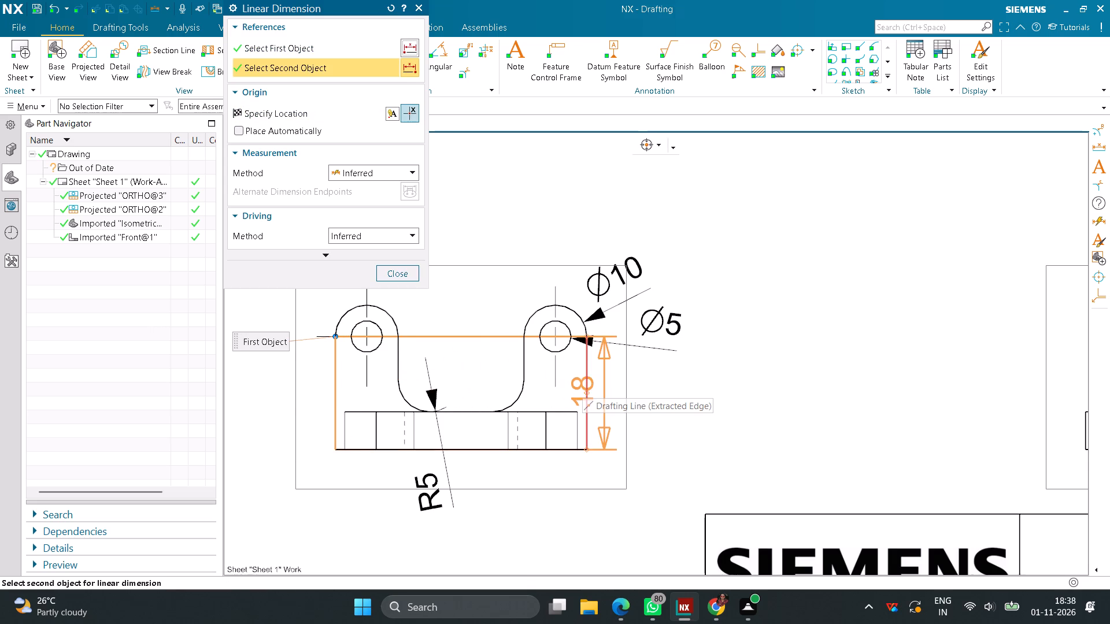
click(584, 381)
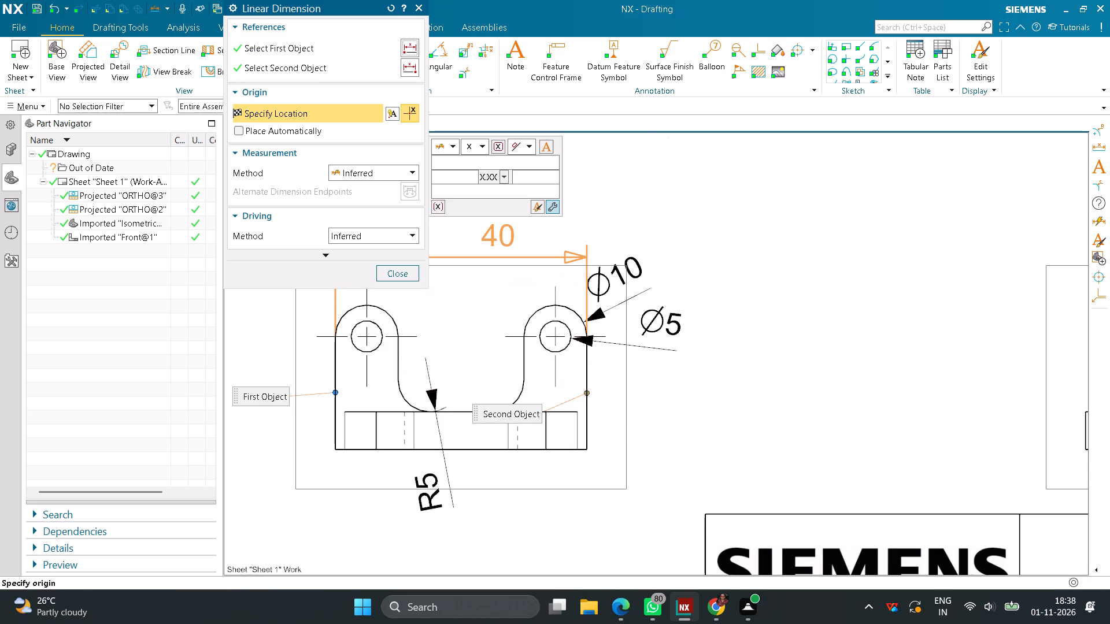
click(497, 235)
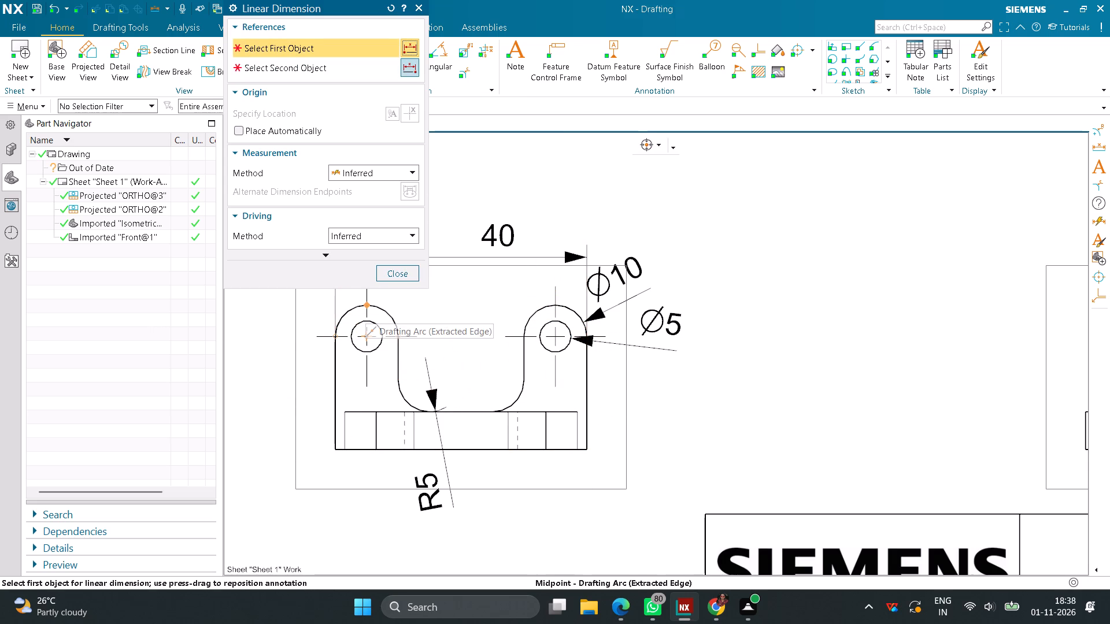
Add a linear dimension between the centres of the two lug holes in the front view, placed between the lugs.
scroll(382, 364, down, 2)
click(375, 320)
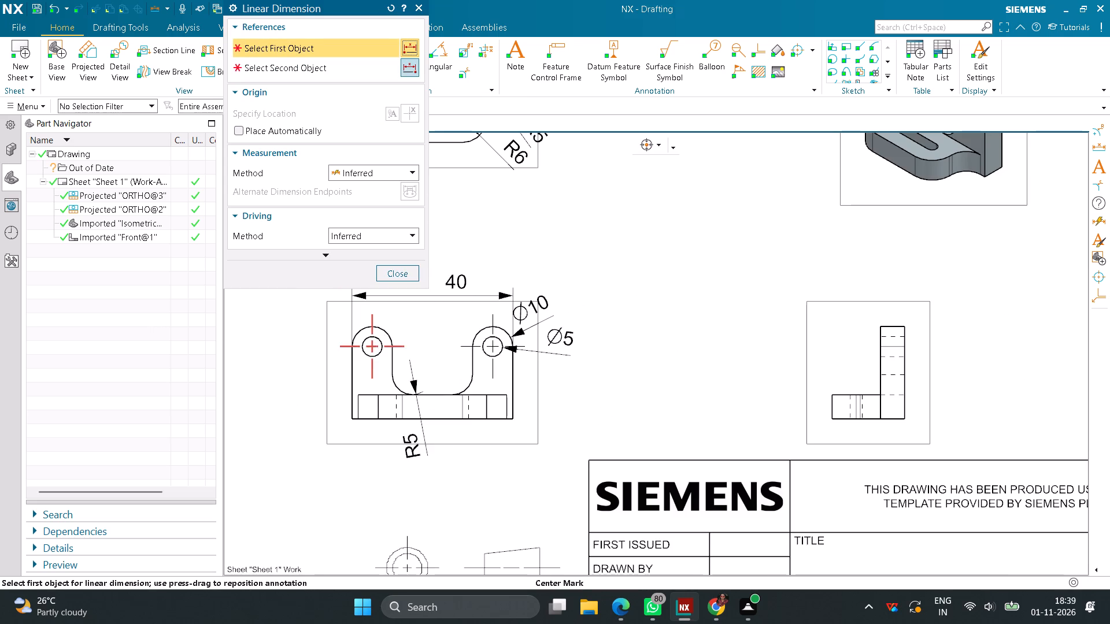
click(495, 324)
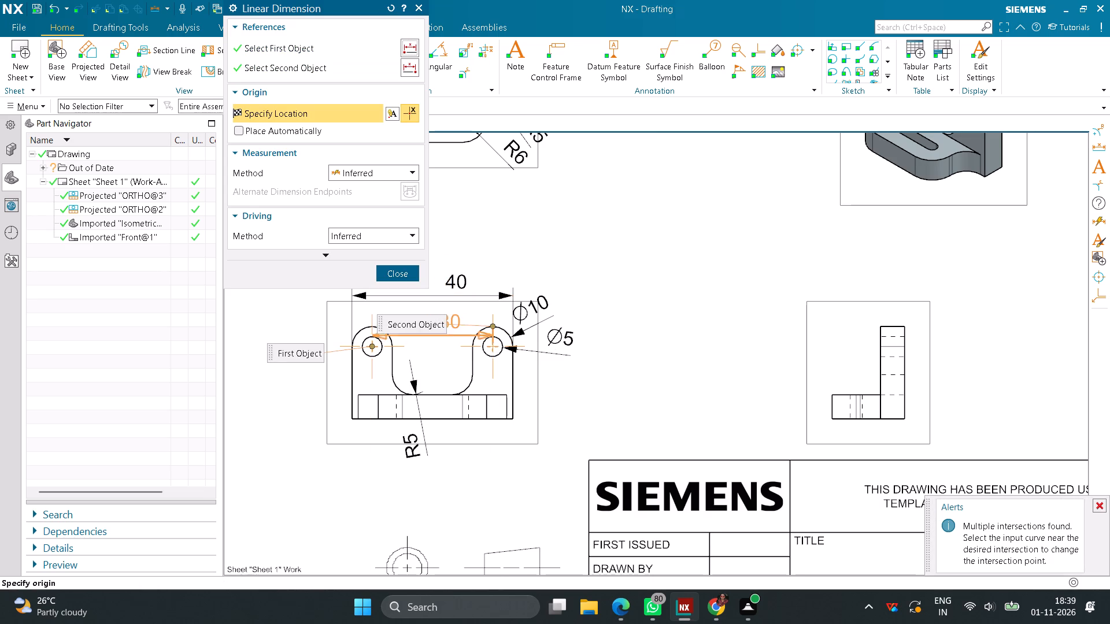
scroll(451, 338, down, 4)
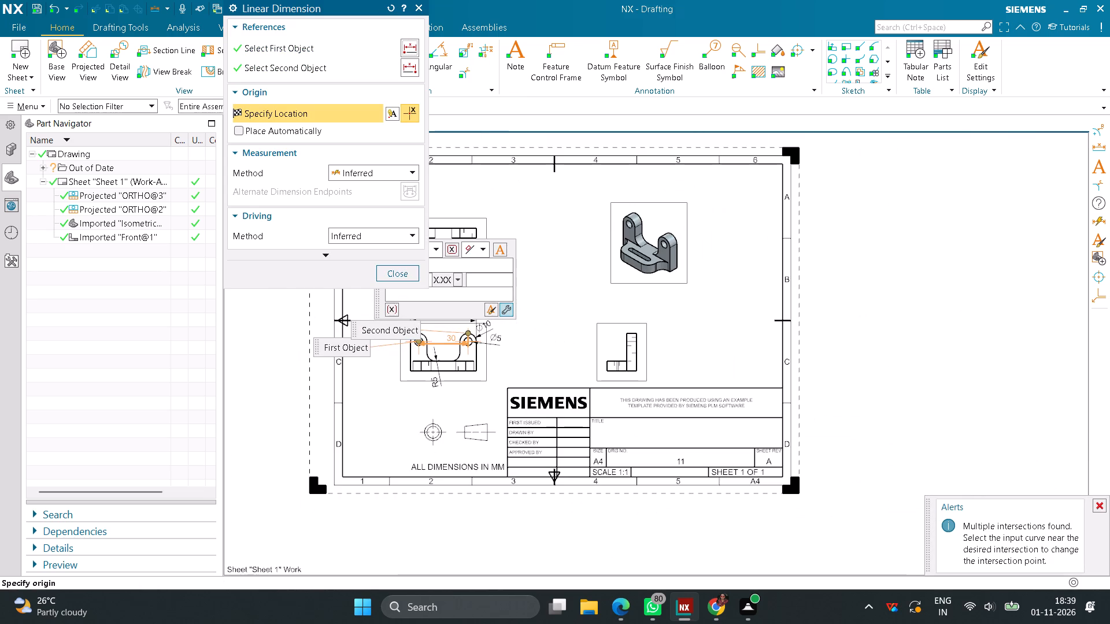
middle_drag(451, 338, 498, 409)
scroll(475, 404, up, 2)
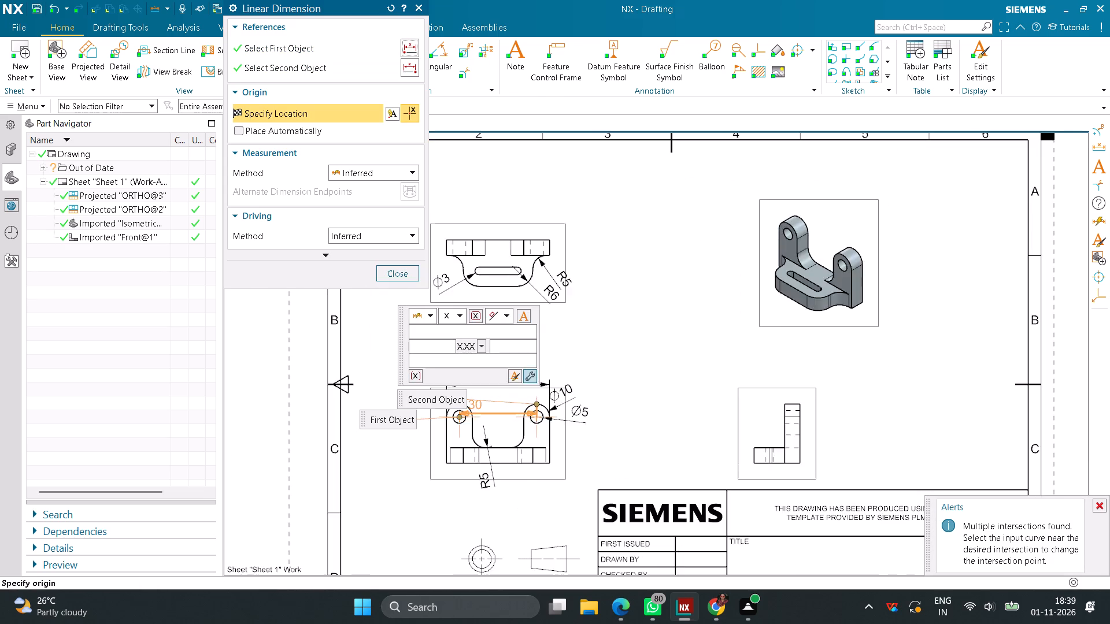
scroll(479, 403, up, 3)
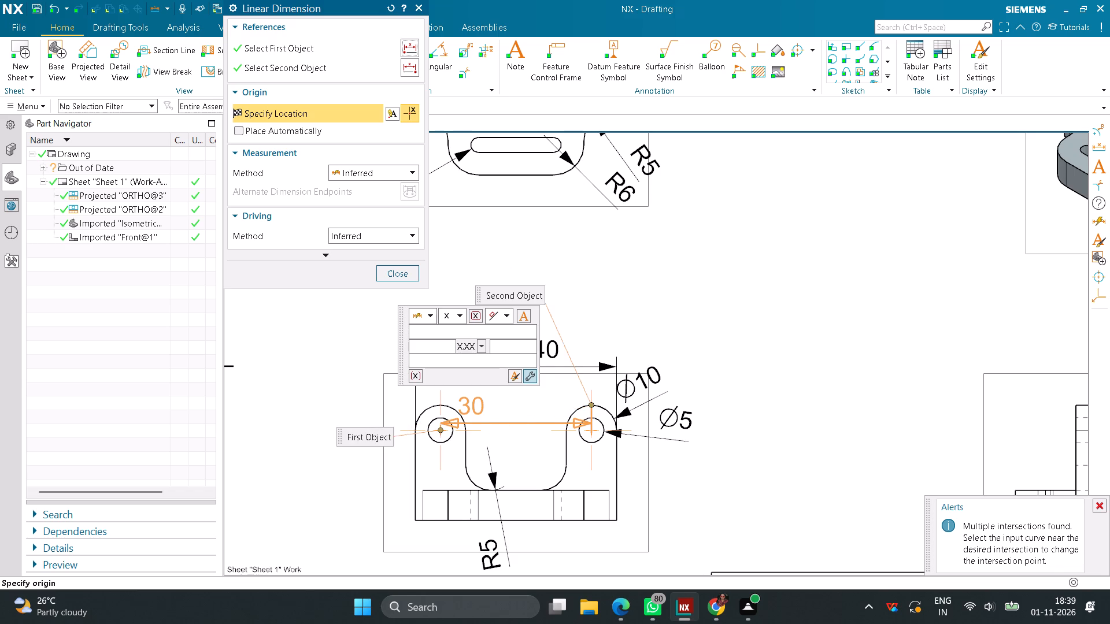
click(502, 396)
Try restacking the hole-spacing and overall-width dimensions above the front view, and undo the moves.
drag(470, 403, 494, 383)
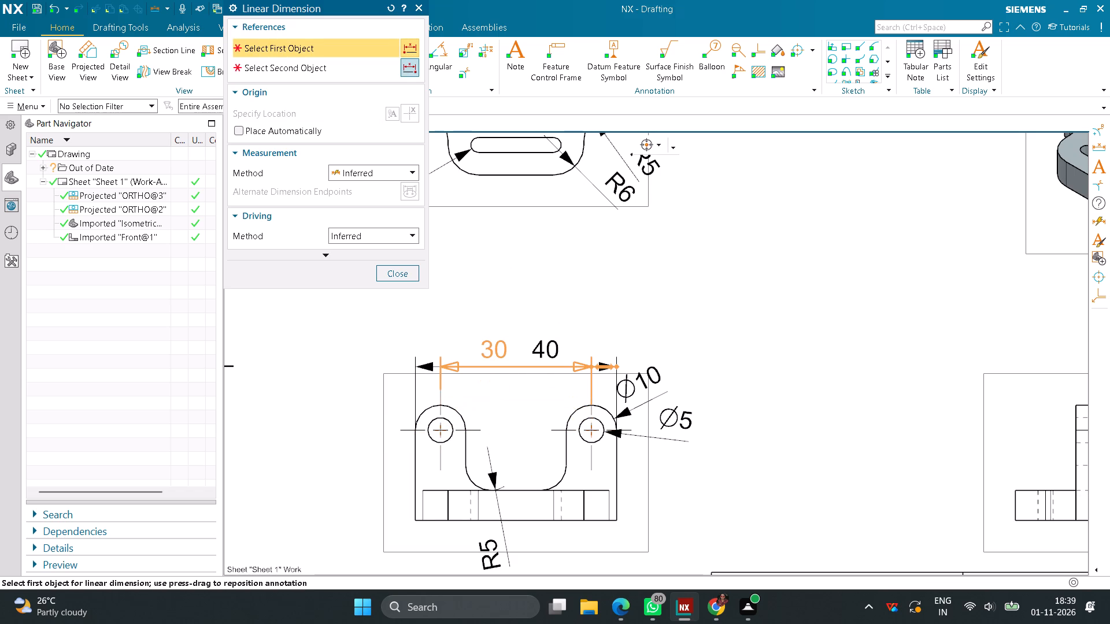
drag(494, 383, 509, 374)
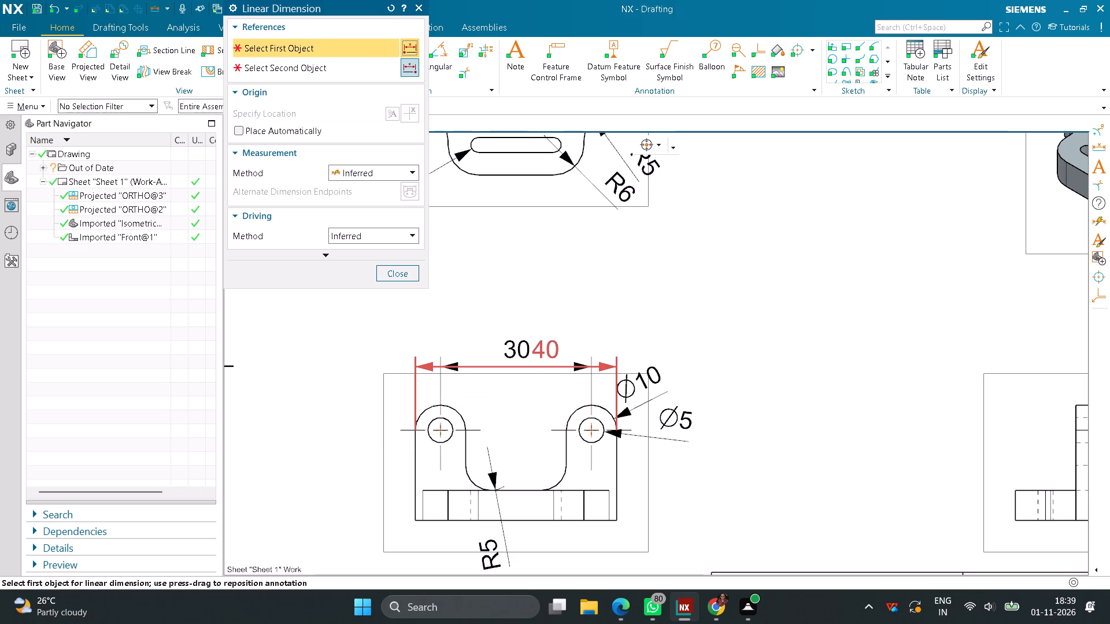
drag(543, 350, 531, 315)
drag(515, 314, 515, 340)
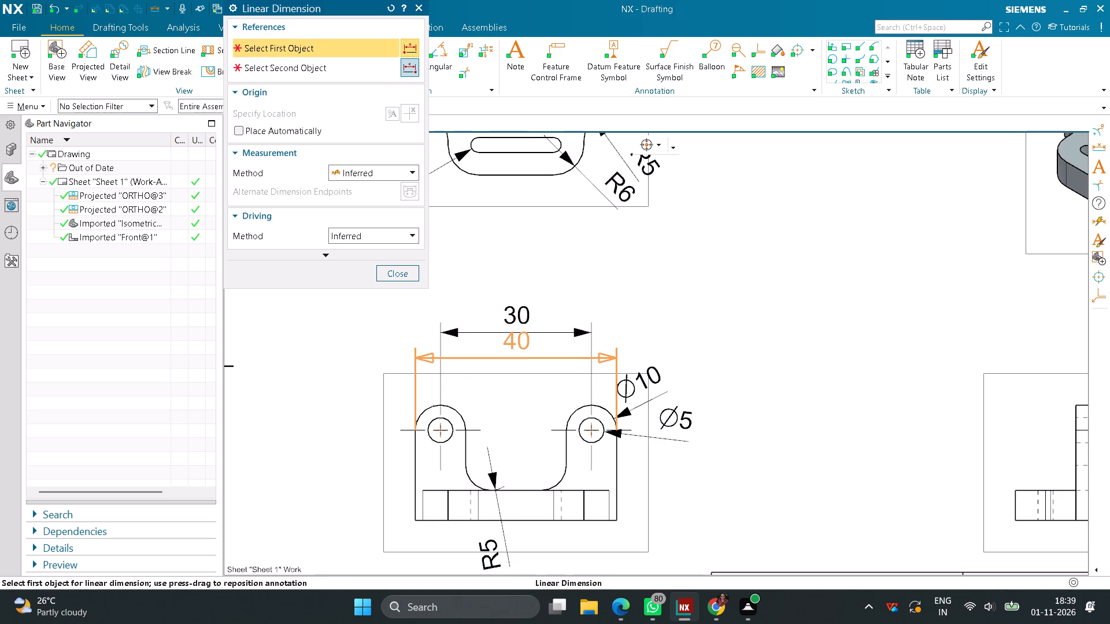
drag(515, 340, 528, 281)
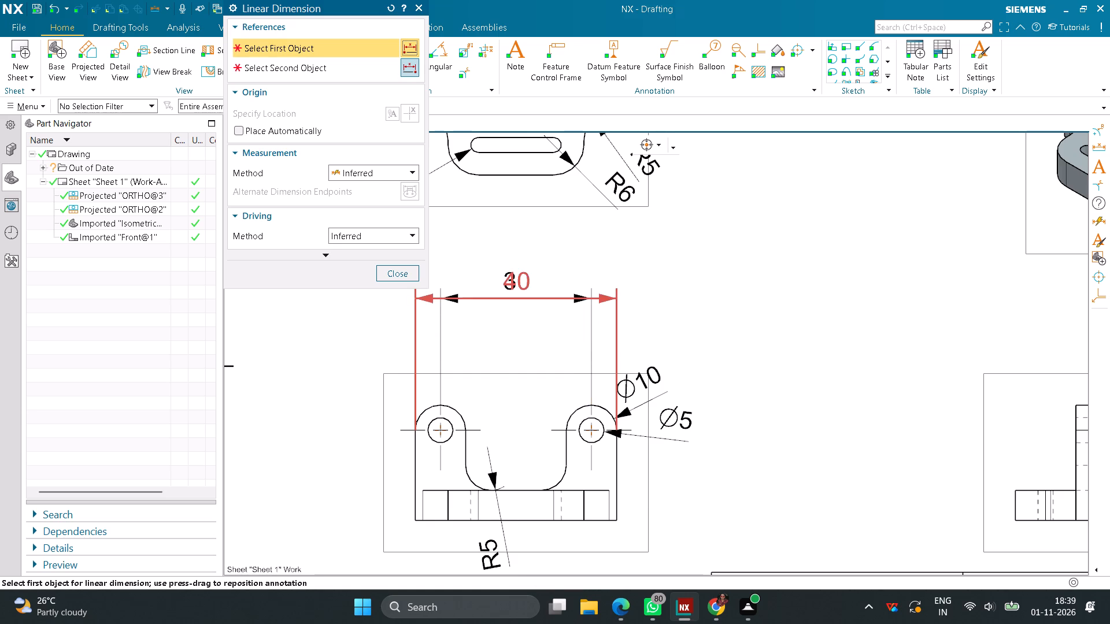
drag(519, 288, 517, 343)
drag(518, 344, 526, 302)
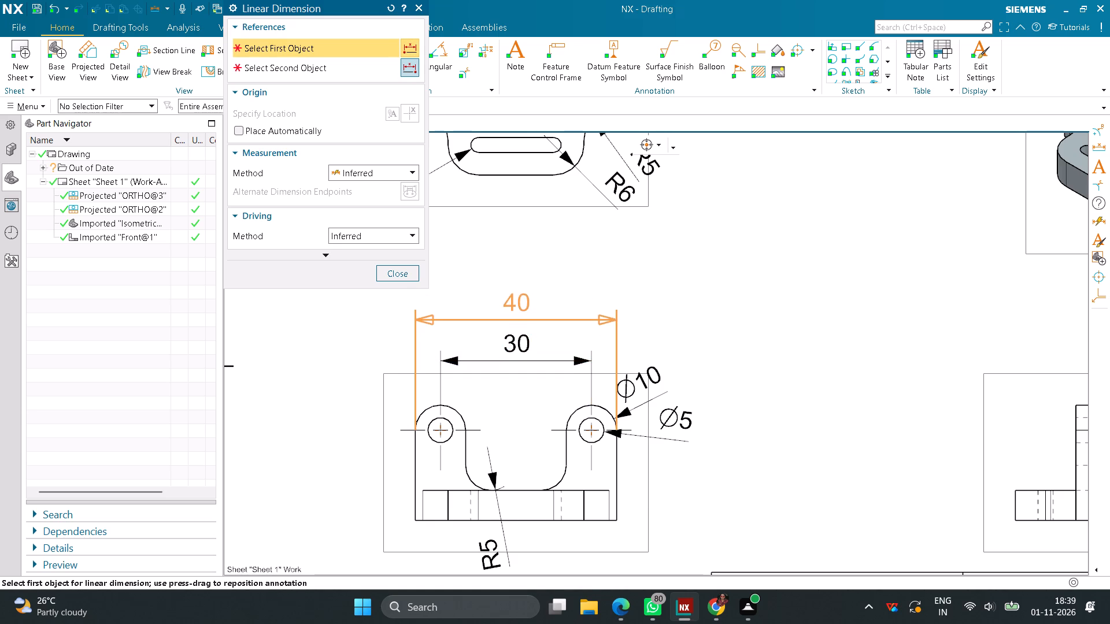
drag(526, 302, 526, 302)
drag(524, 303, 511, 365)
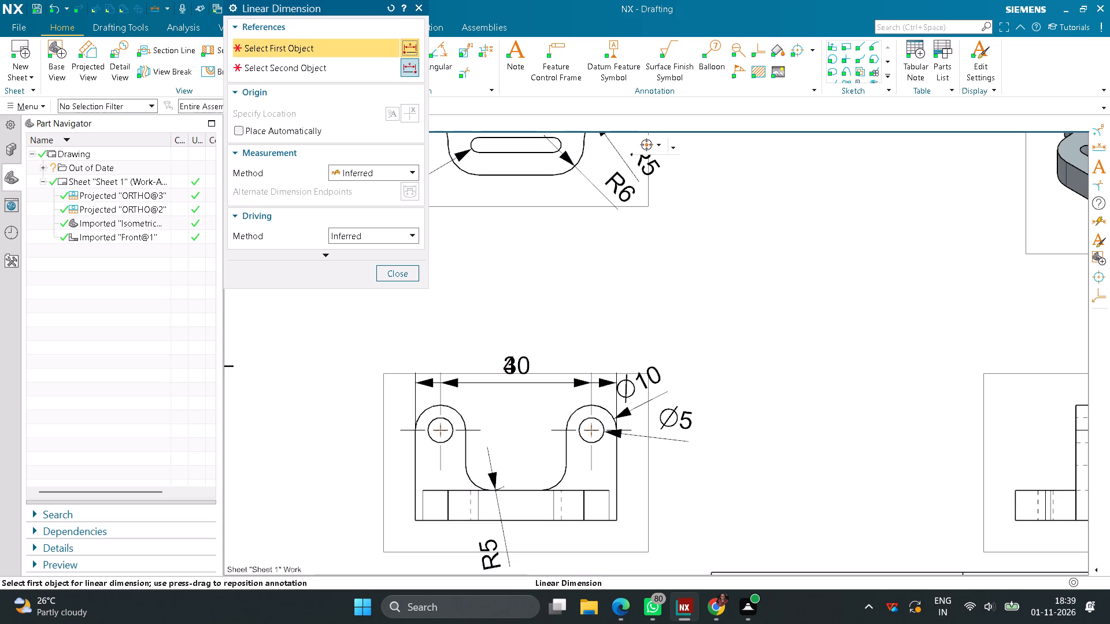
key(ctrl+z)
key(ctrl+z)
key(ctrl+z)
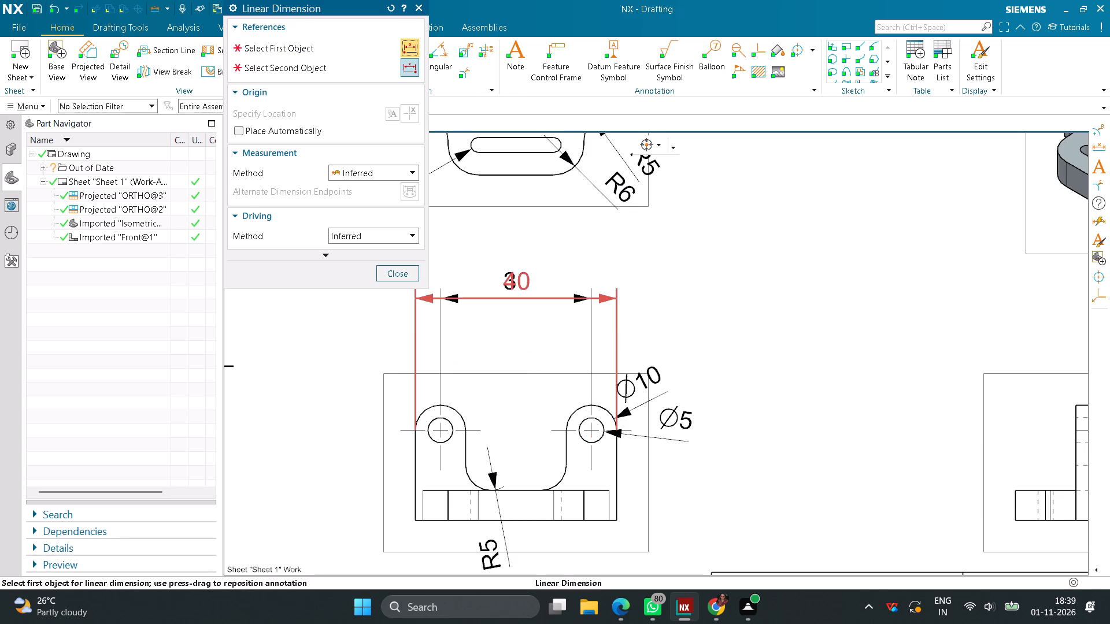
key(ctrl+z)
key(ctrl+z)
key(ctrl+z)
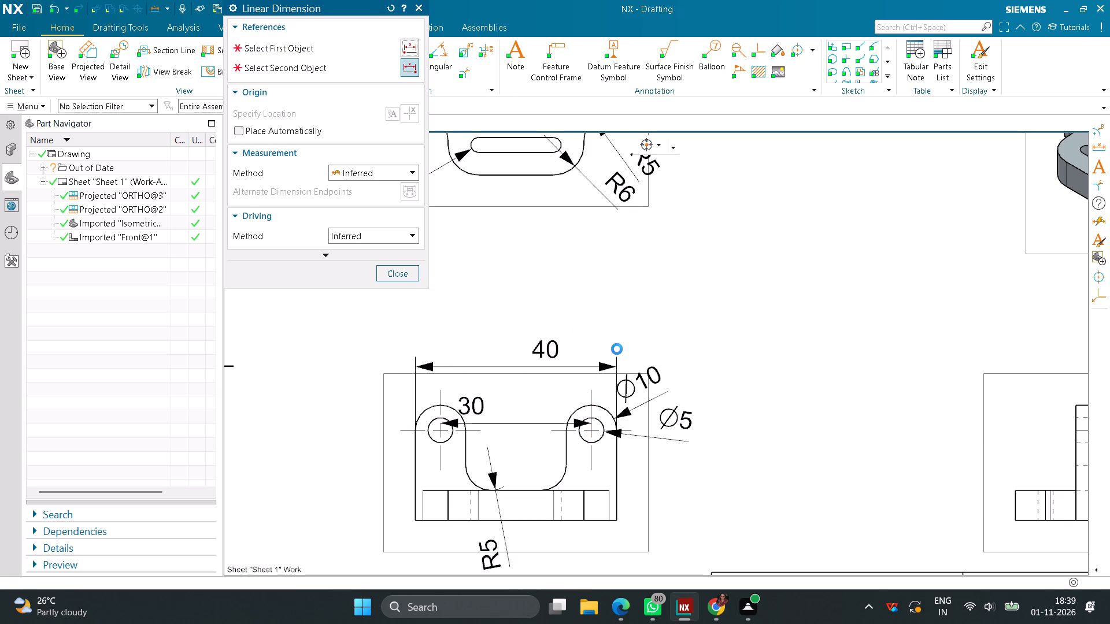
Centre the hole-spacing dimension's text between the two lugs in the front view.
drag(478, 403, 516, 403)
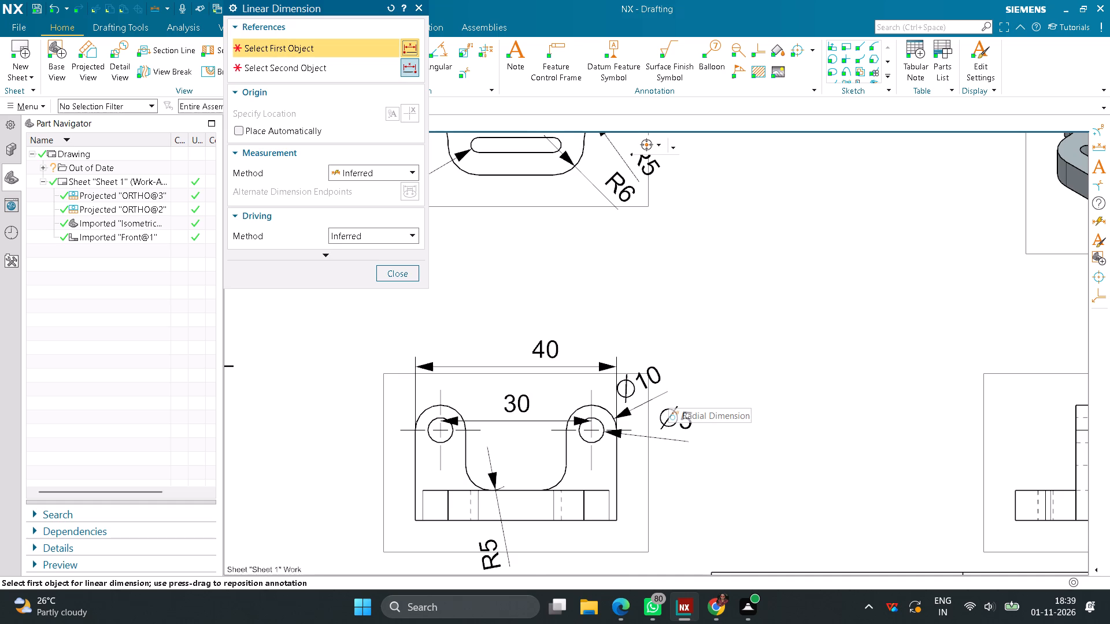
Add a vertical linear dimension from the right lug hole's centre to the front view's bottom edge, placed beside the view.
scroll(610, 445, up, 2)
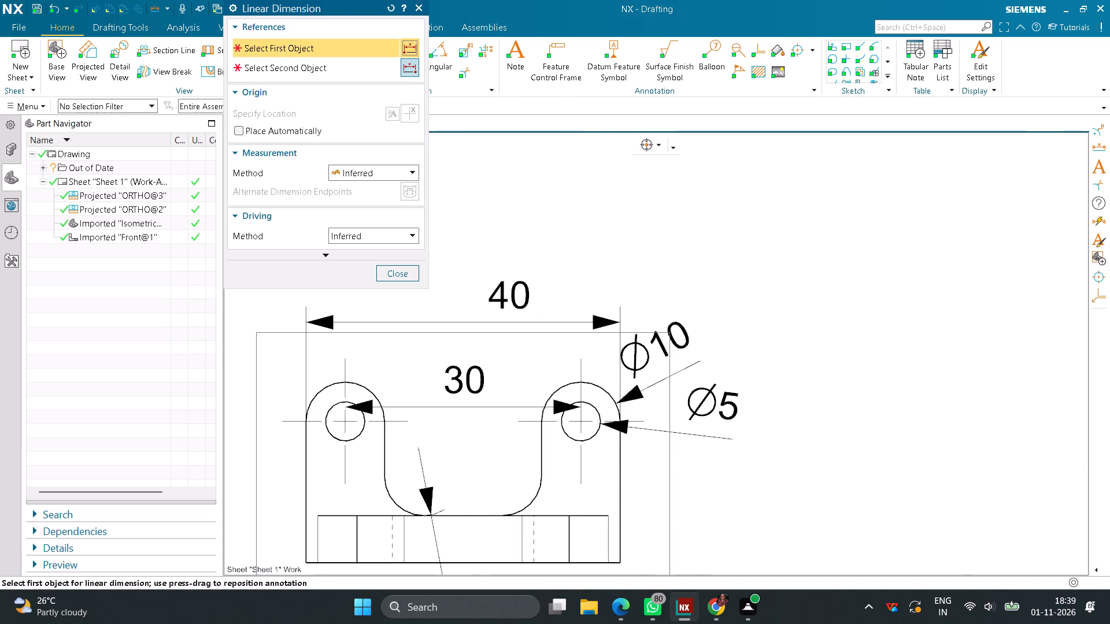
click(554, 425)
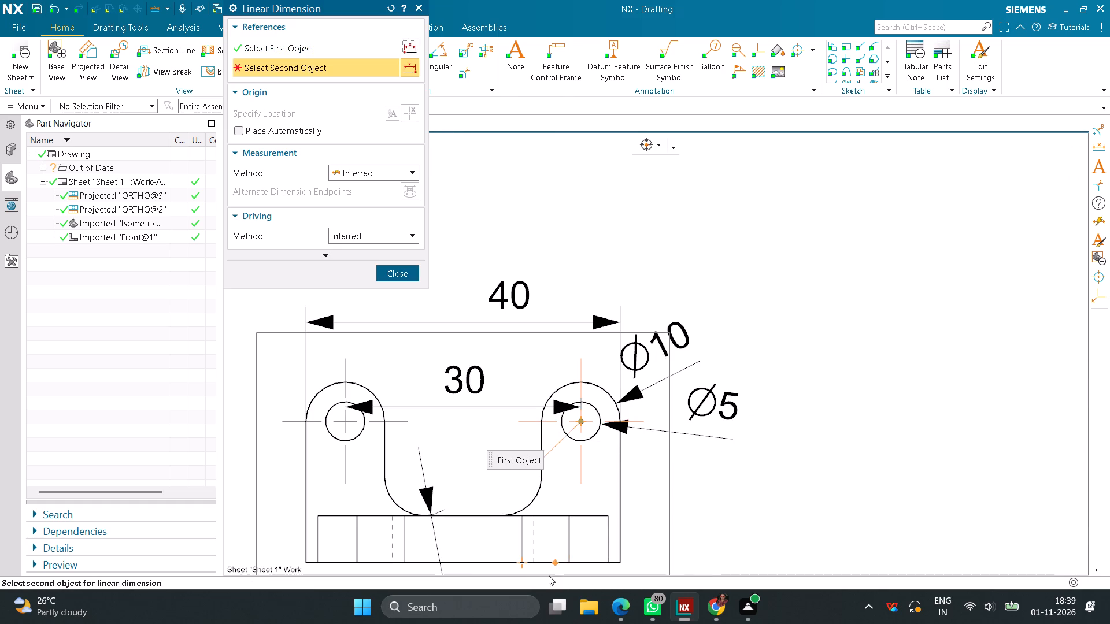
click(546, 560)
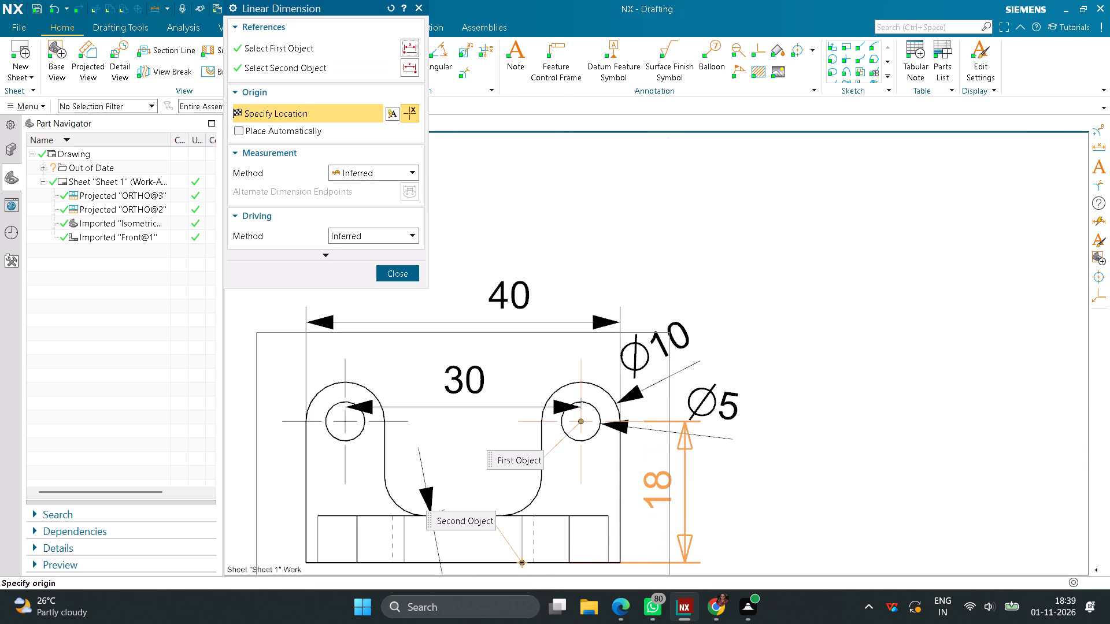
click(657, 501)
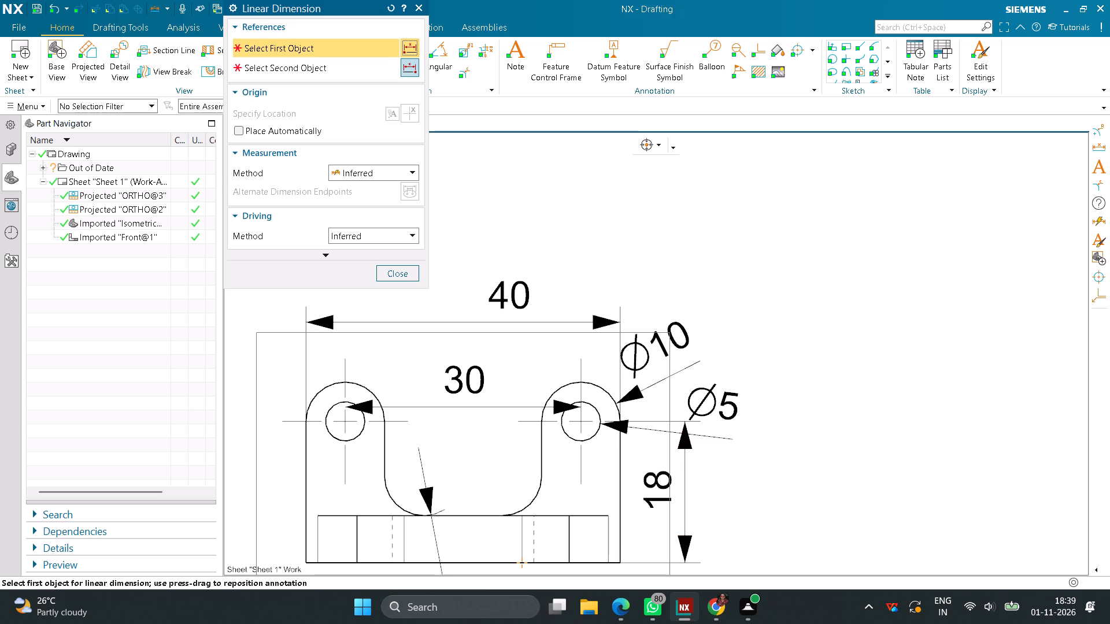
Add linear dimensions in the side view for the upright leg's thickness, above it, and the base's thickness, at its free end.
scroll(663, 436, down, 6)
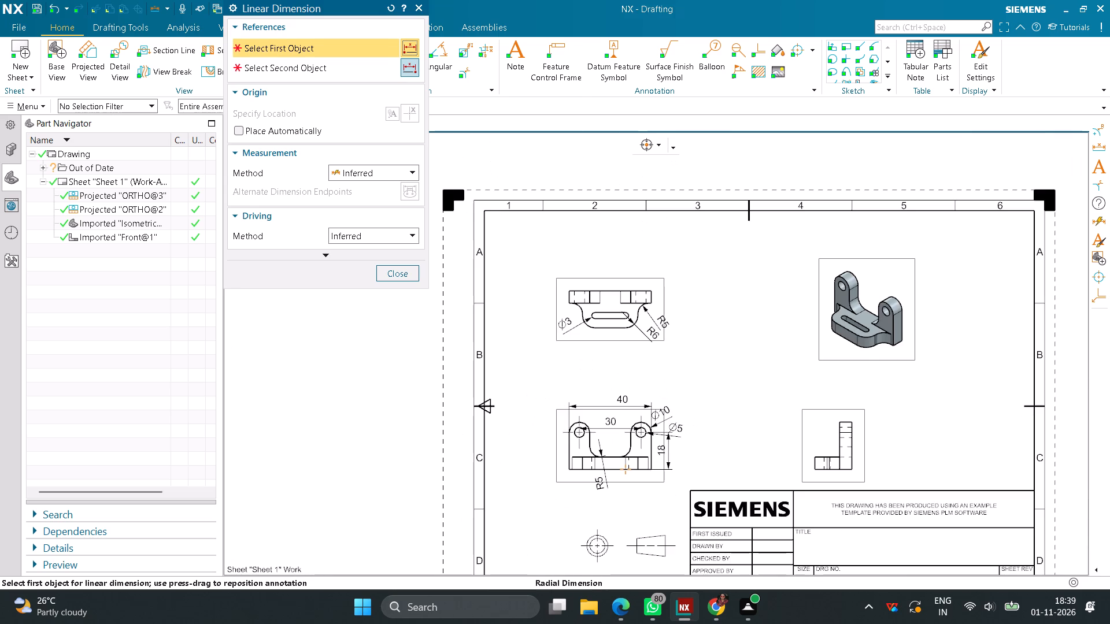
scroll(891, 436, up, 3)
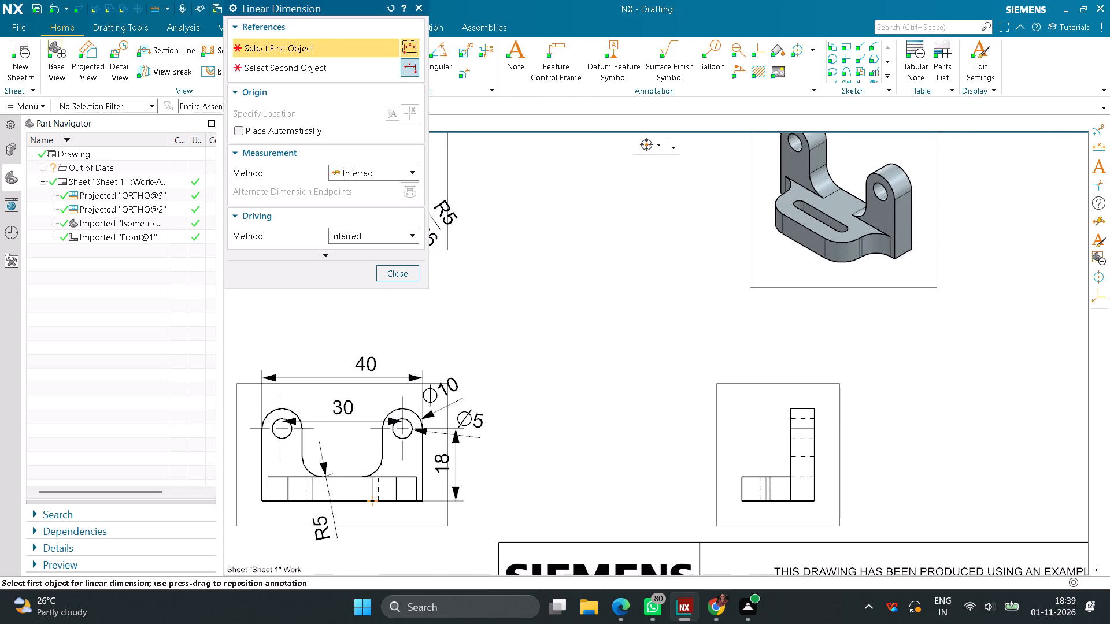
scroll(841, 425, up, 3)
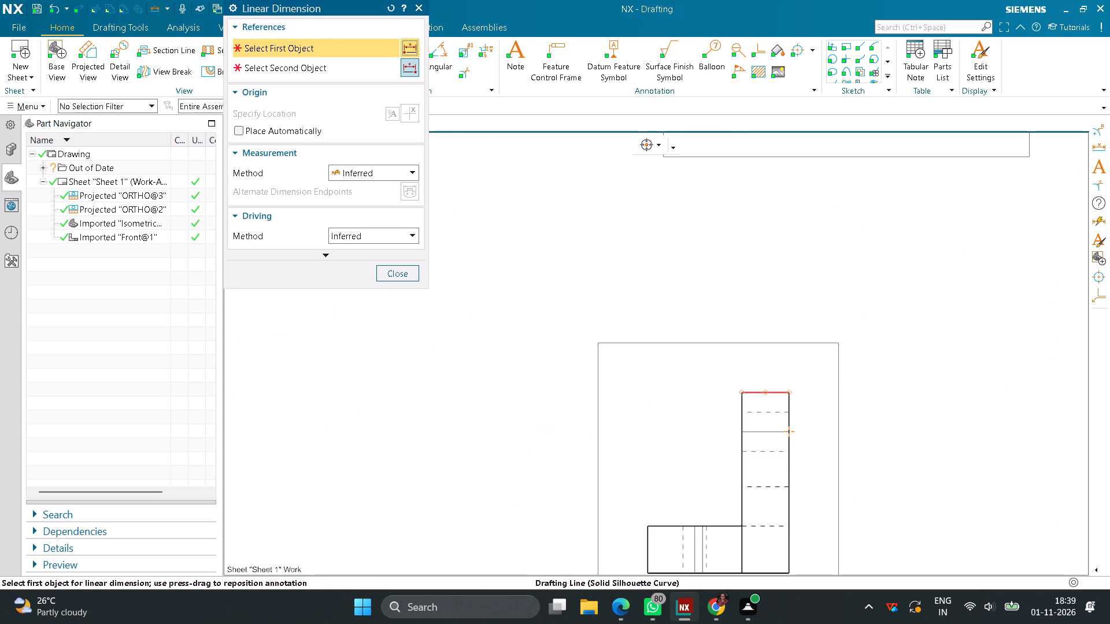
click(779, 391)
click(771, 340)
scroll(682, 444, down, 4)
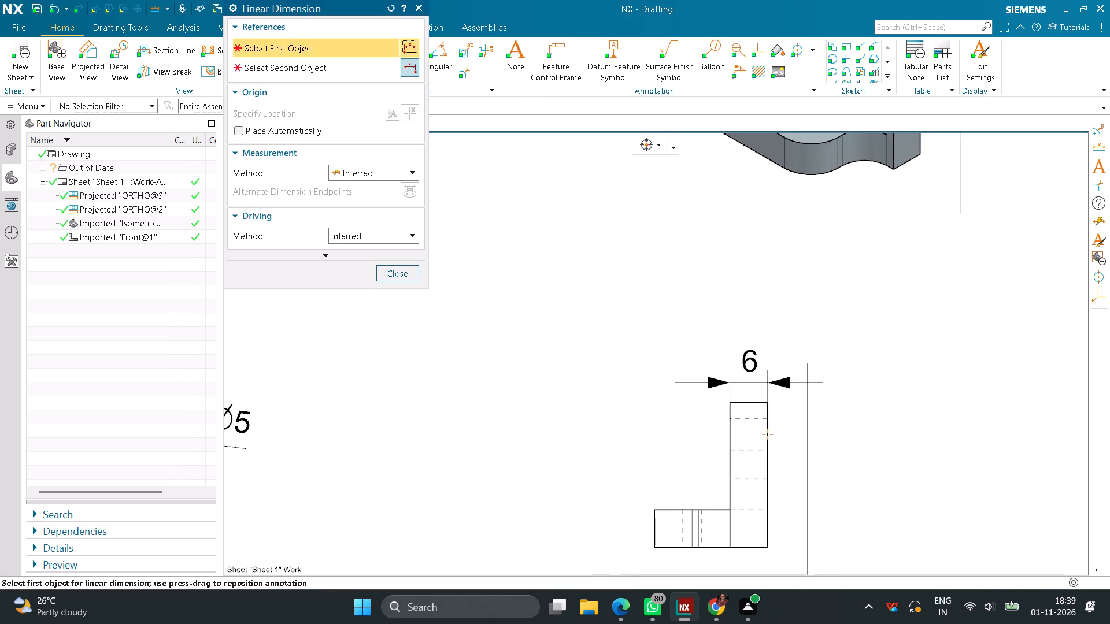
scroll(677, 442, down, 3)
scroll(656, 502, up, 7)
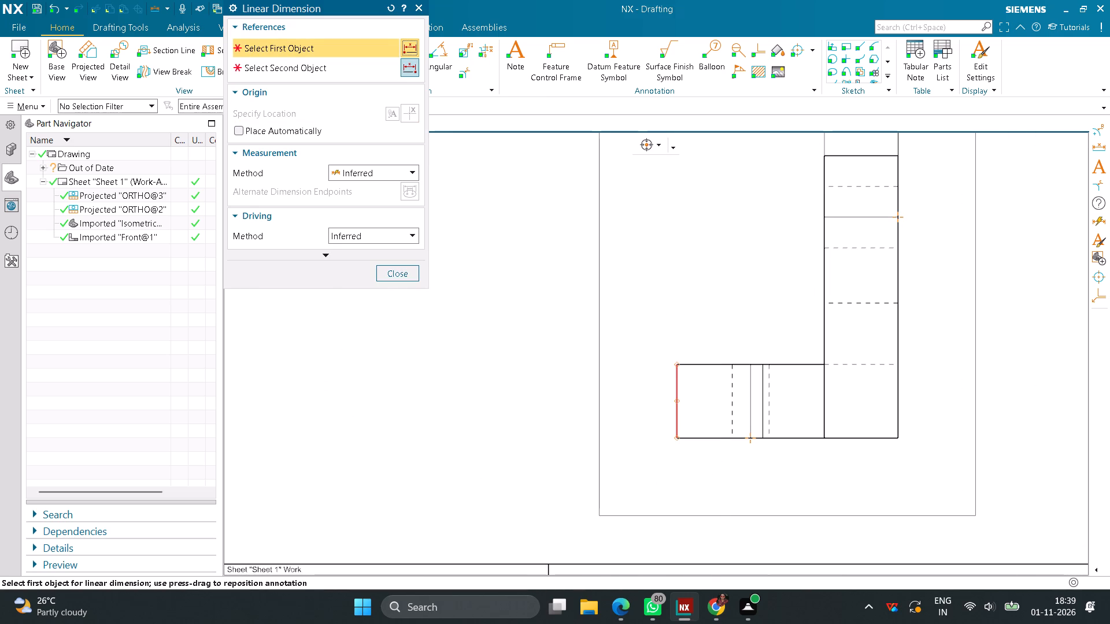
click(674, 378)
click(580, 415)
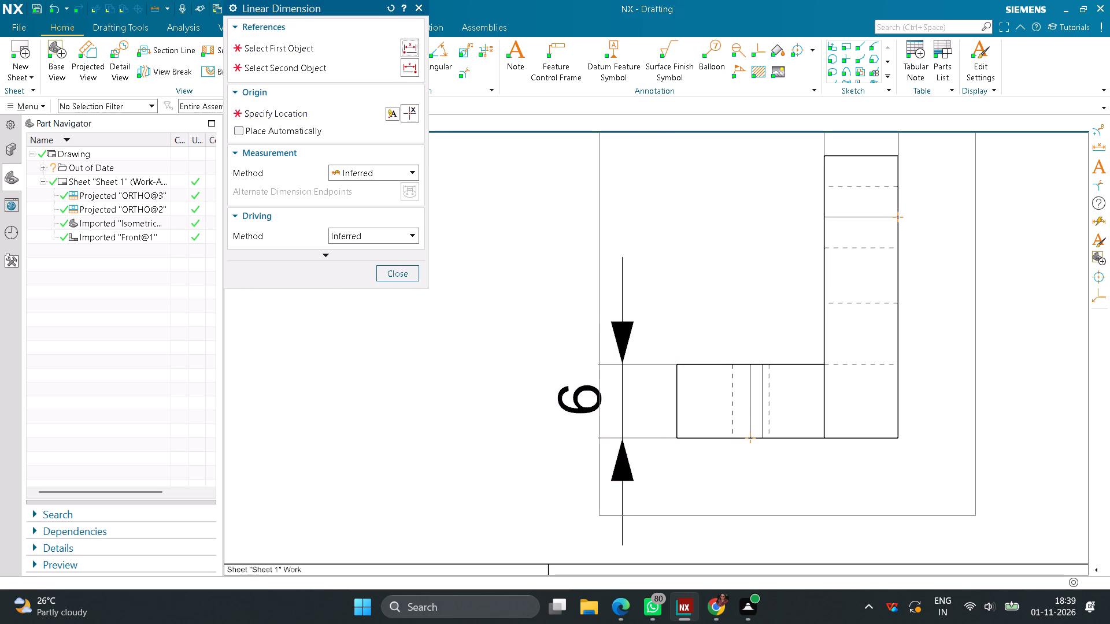
Add linear dimensions in the top view for the right lug's thickness, beside the view, and the slot's straight edge, below it.
scroll(679, 381, down, 8)
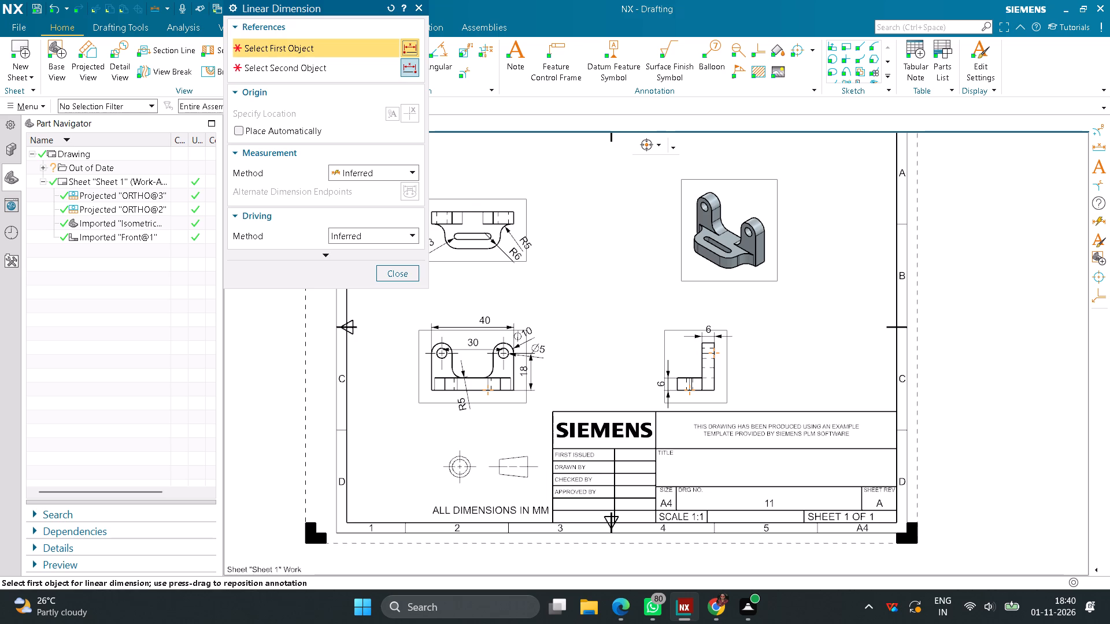
middle_drag(528, 296, 734, 385)
right_drag(528, 296, 734, 385)
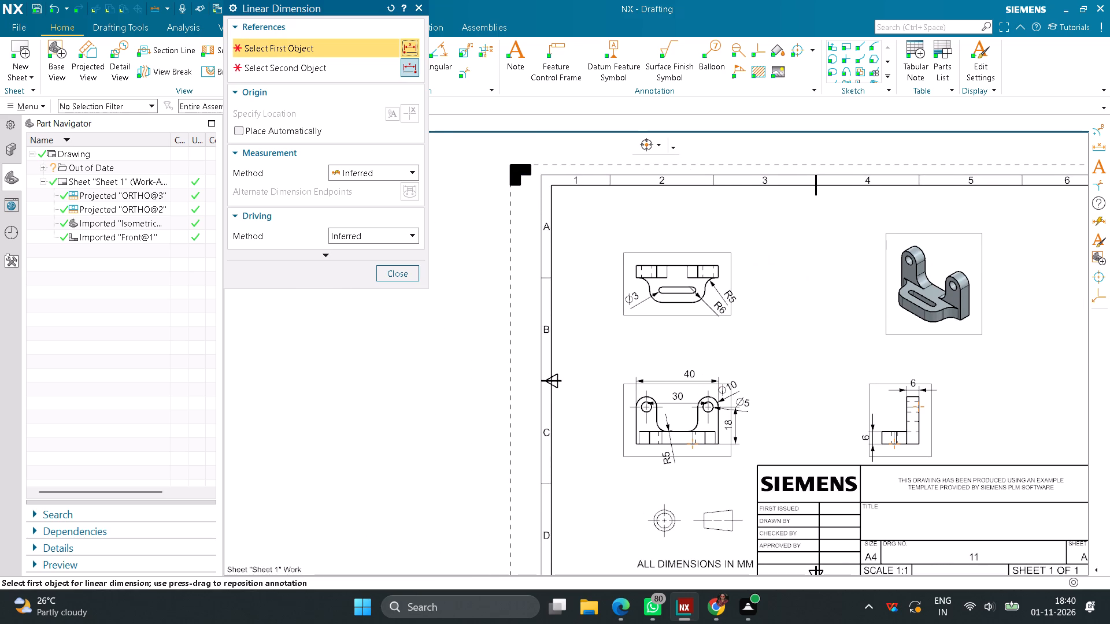
scroll(740, 287, up, 7)
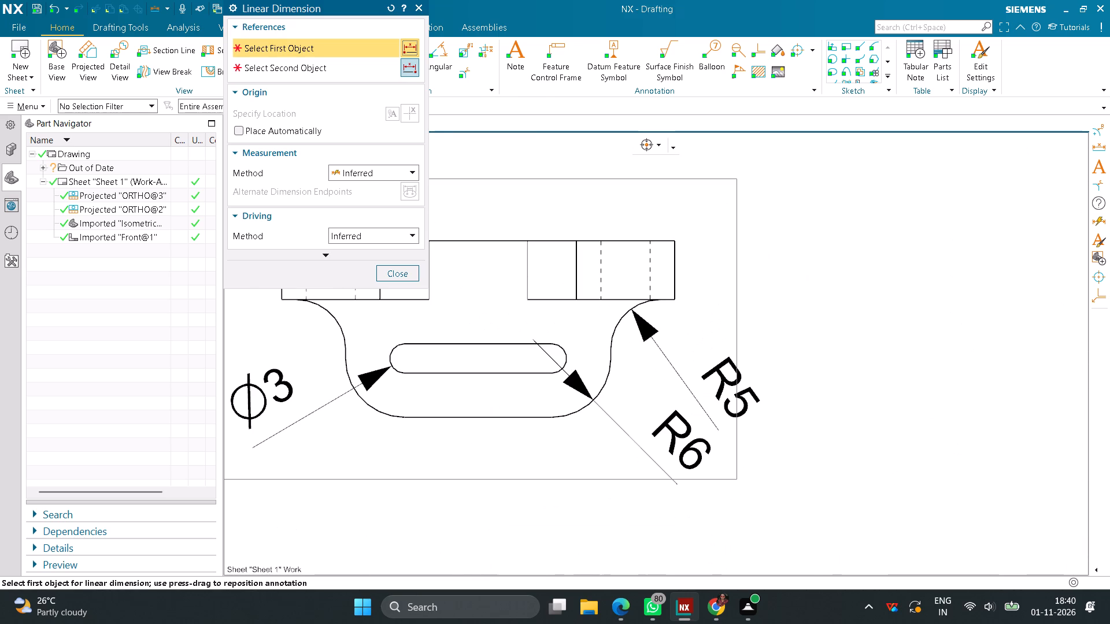
click(676, 256)
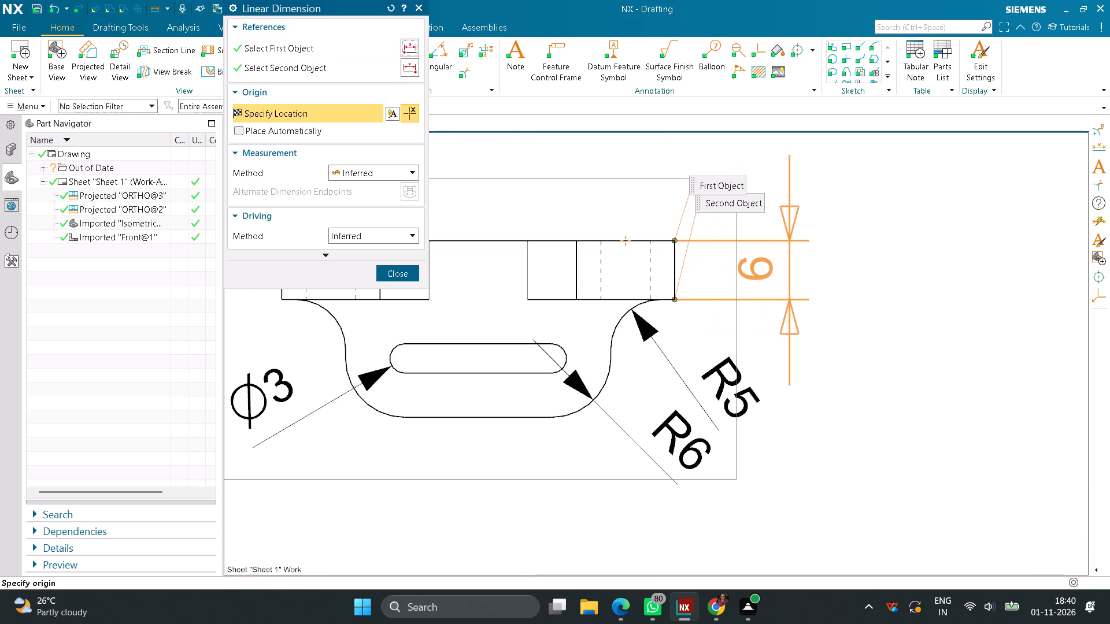
click(755, 263)
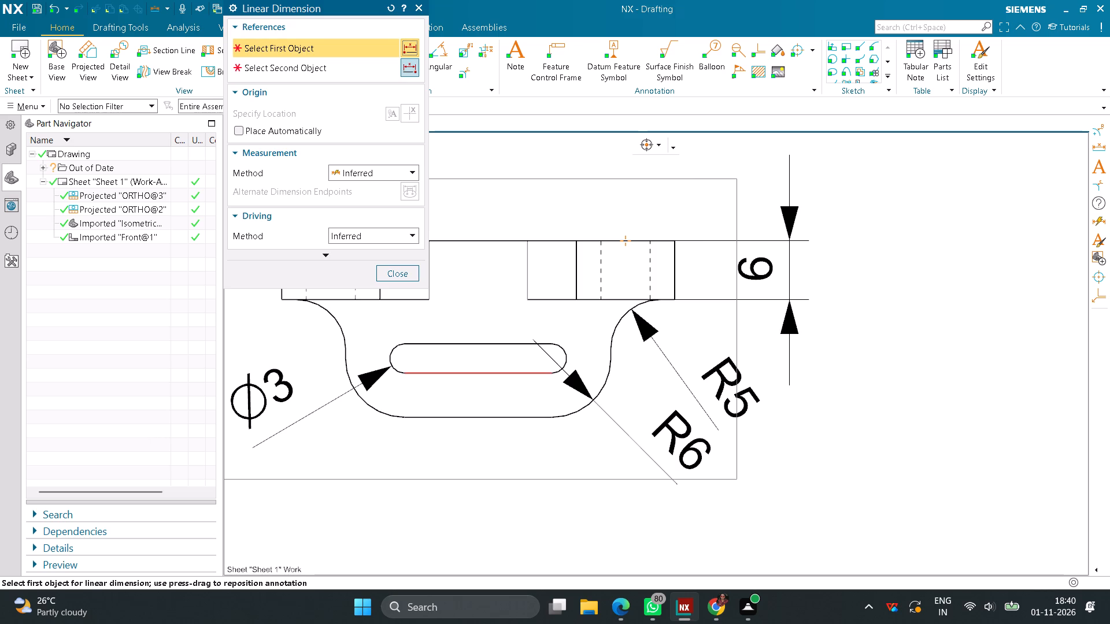
click(498, 373)
click(488, 460)
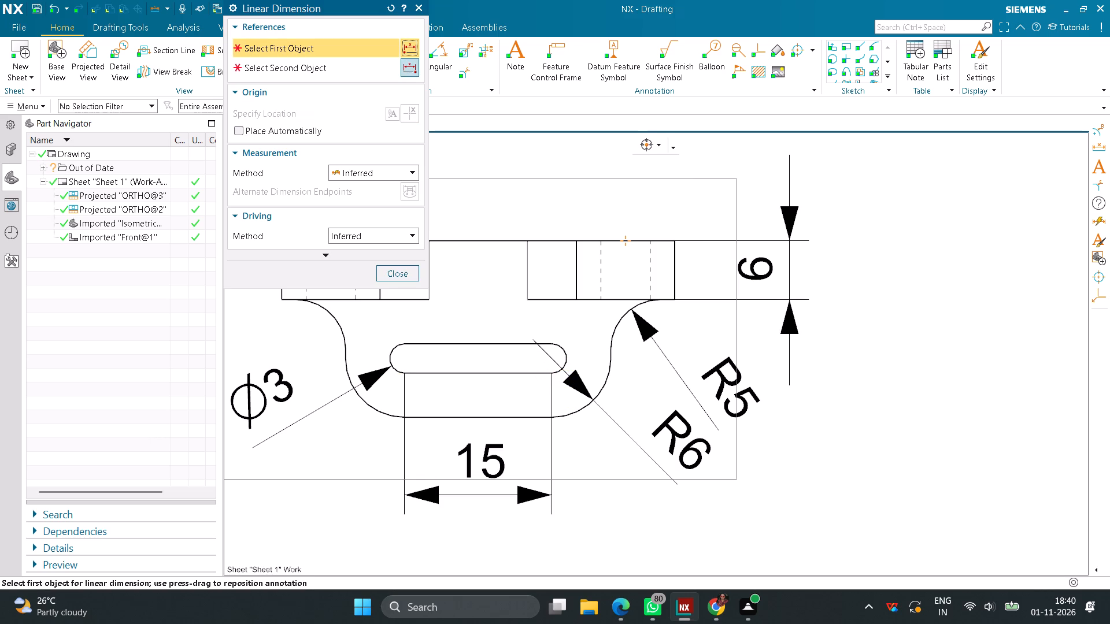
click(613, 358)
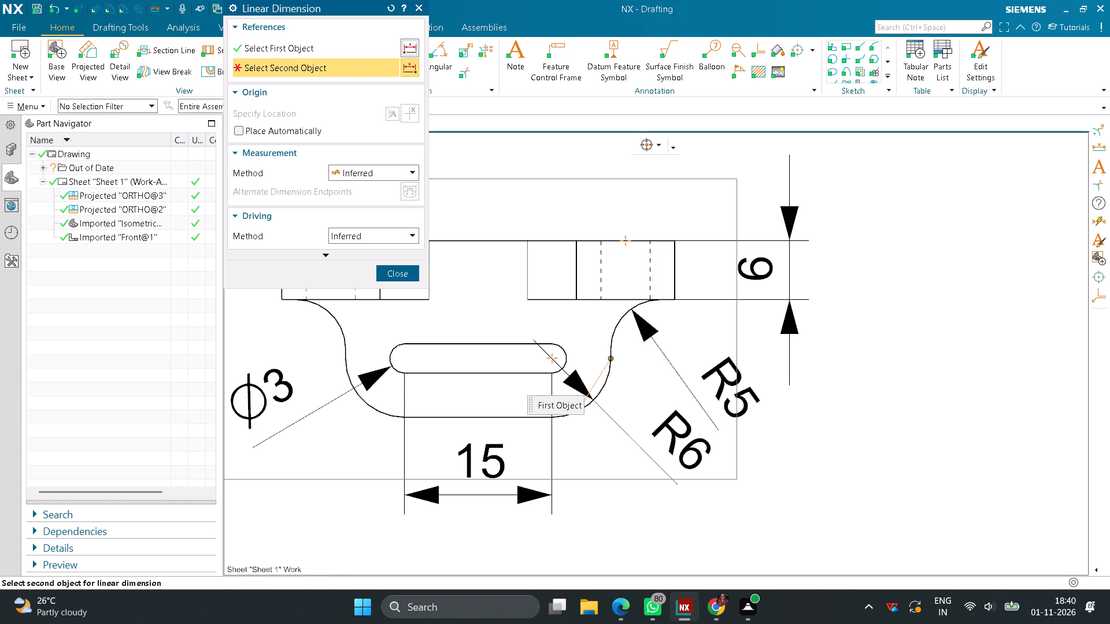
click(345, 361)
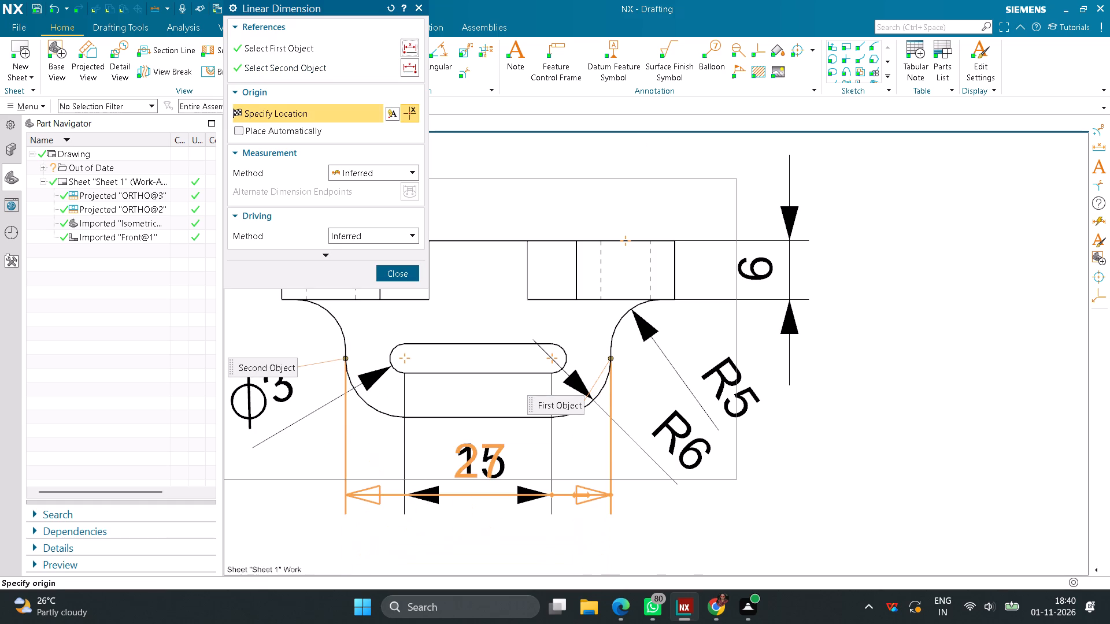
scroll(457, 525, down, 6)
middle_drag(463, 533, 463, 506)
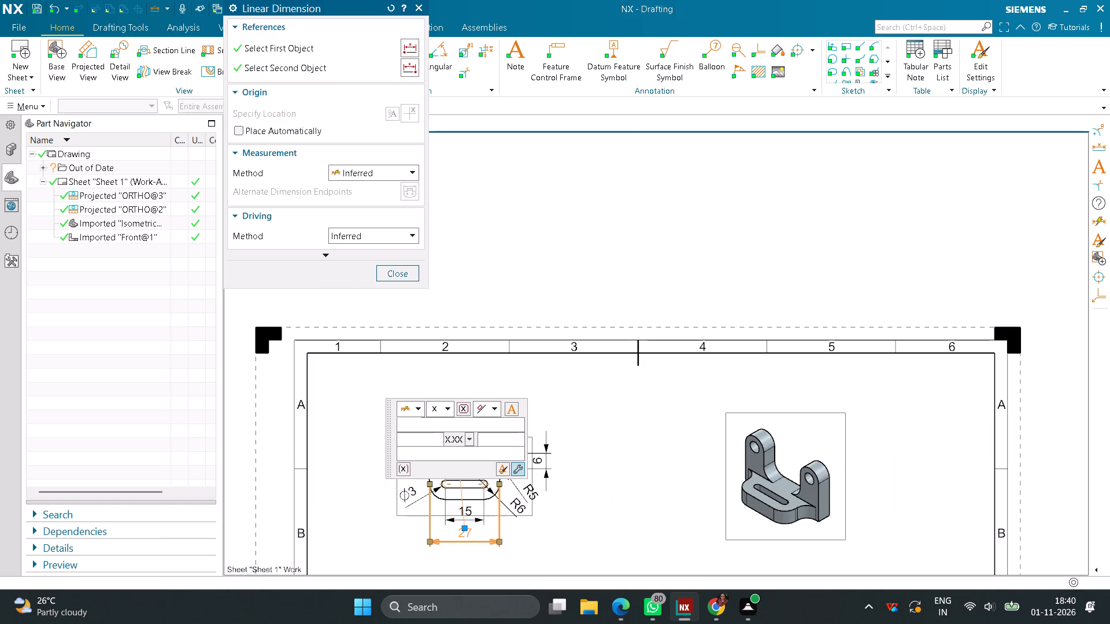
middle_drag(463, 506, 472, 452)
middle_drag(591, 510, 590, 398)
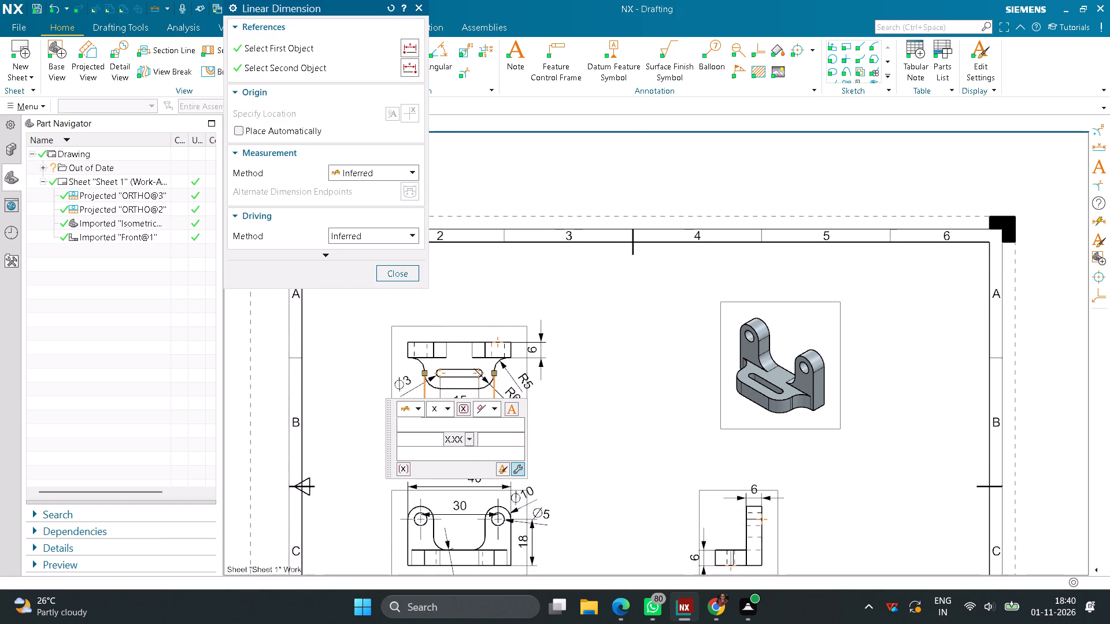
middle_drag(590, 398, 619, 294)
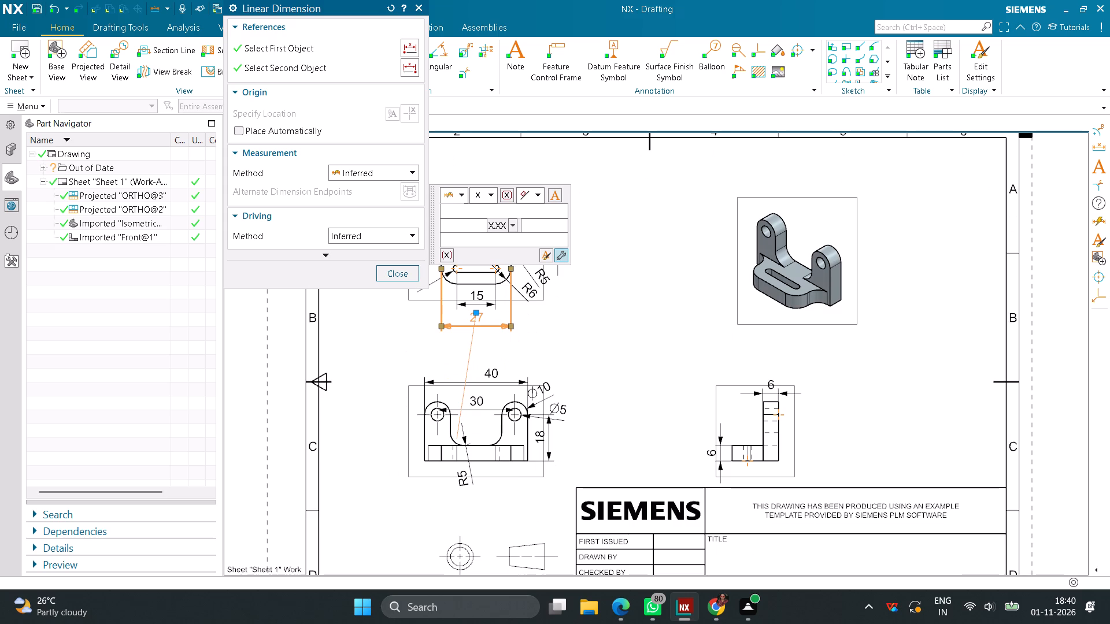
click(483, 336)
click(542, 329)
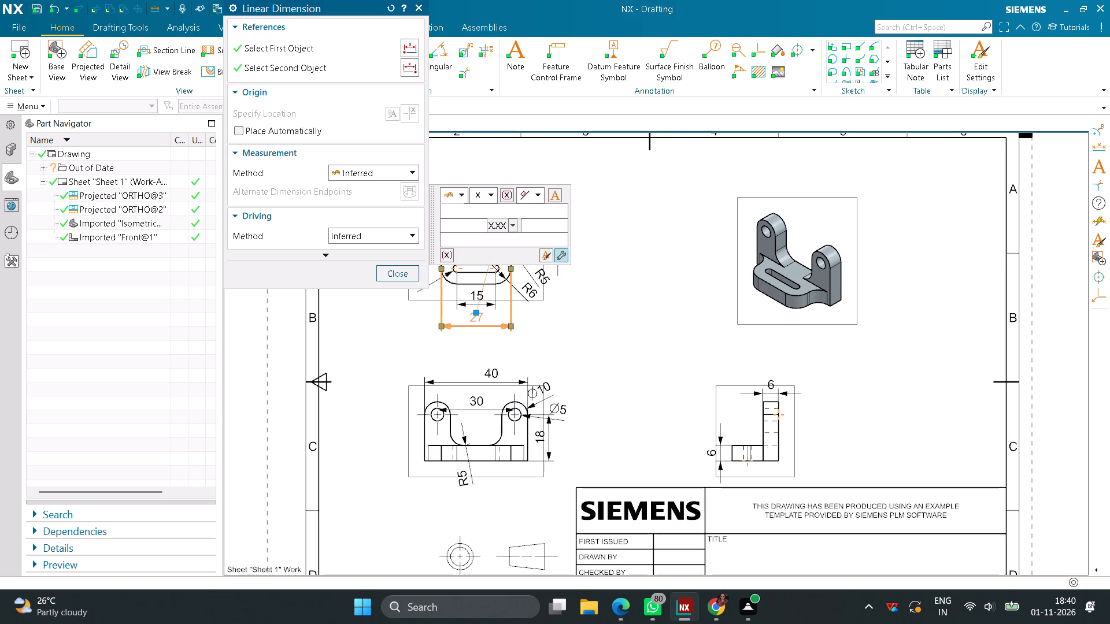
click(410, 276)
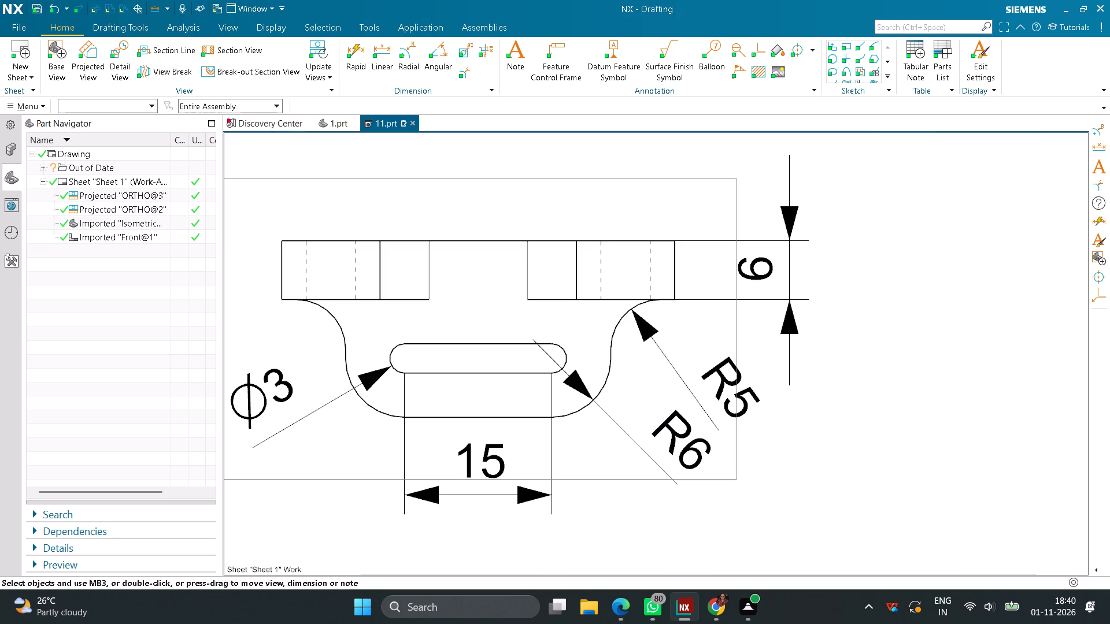
Add a horizontal linear dimension across the base's narrowed width in the top view, between the outer arc endpoints, below the slot dimension.
scroll(521, 358, down, 3)
click(384, 60)
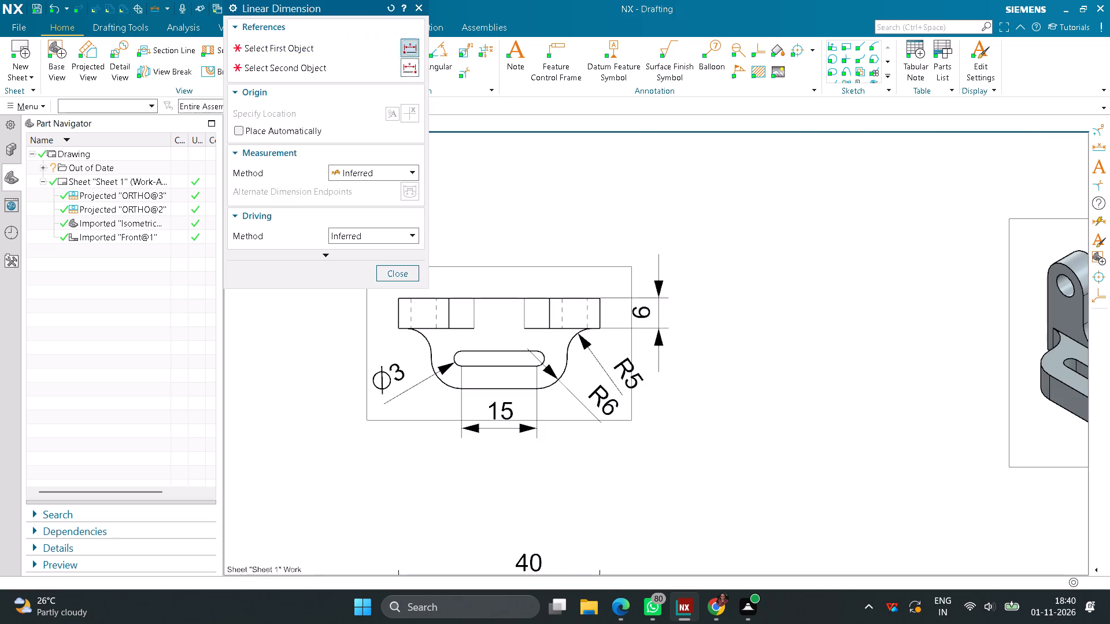
scroll(464, 350, up, 1)
click(421, 361)
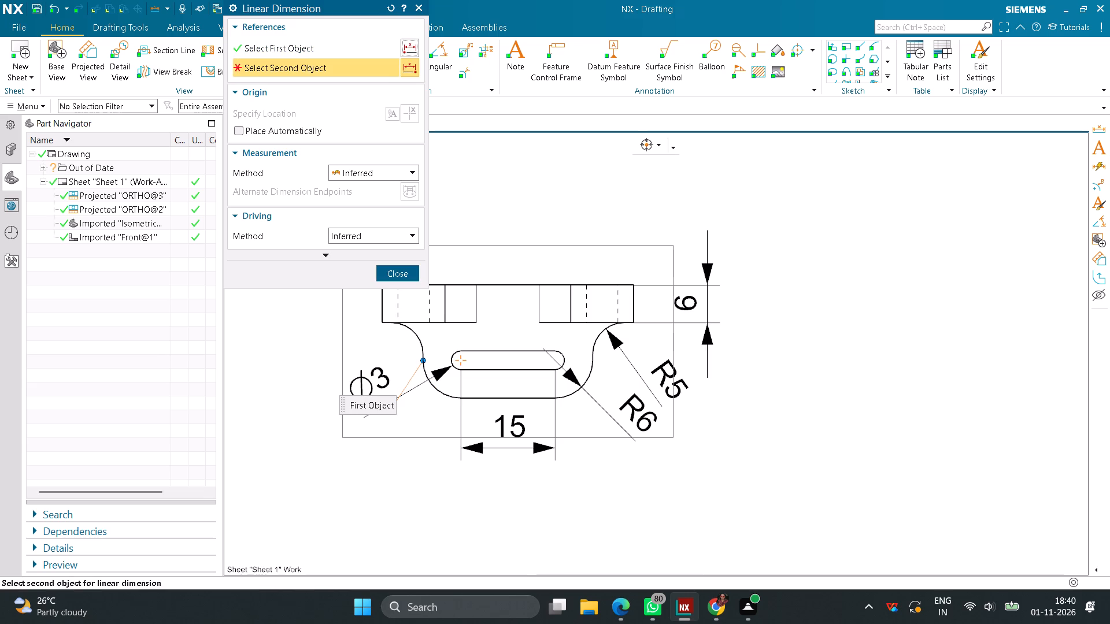
click(594, 362)
click(507, 486)
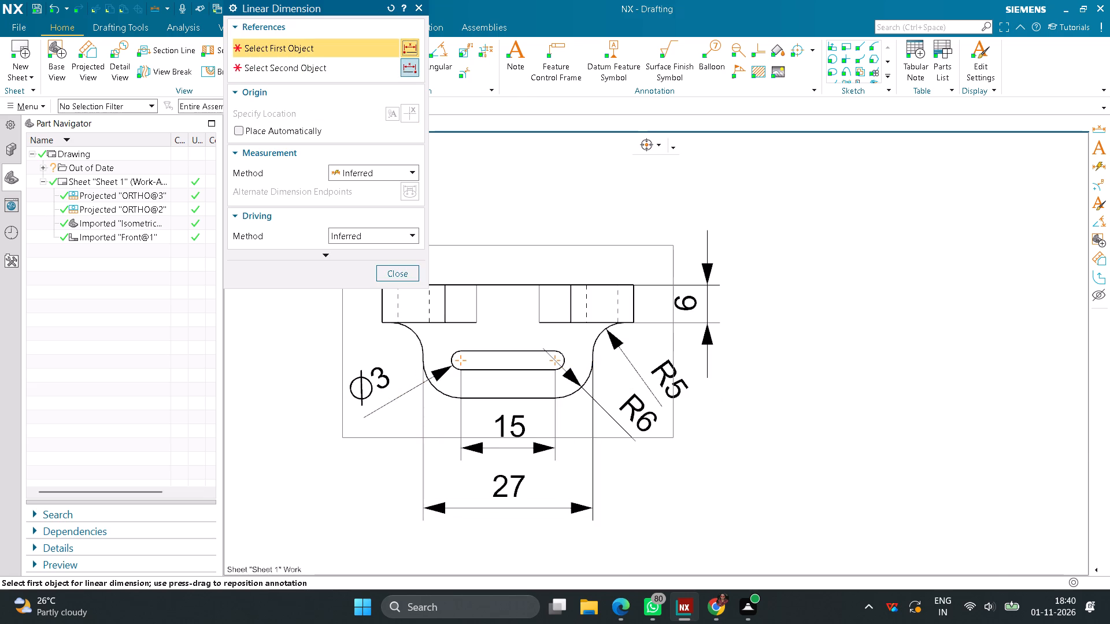
scroll(603, 463, down, 5)
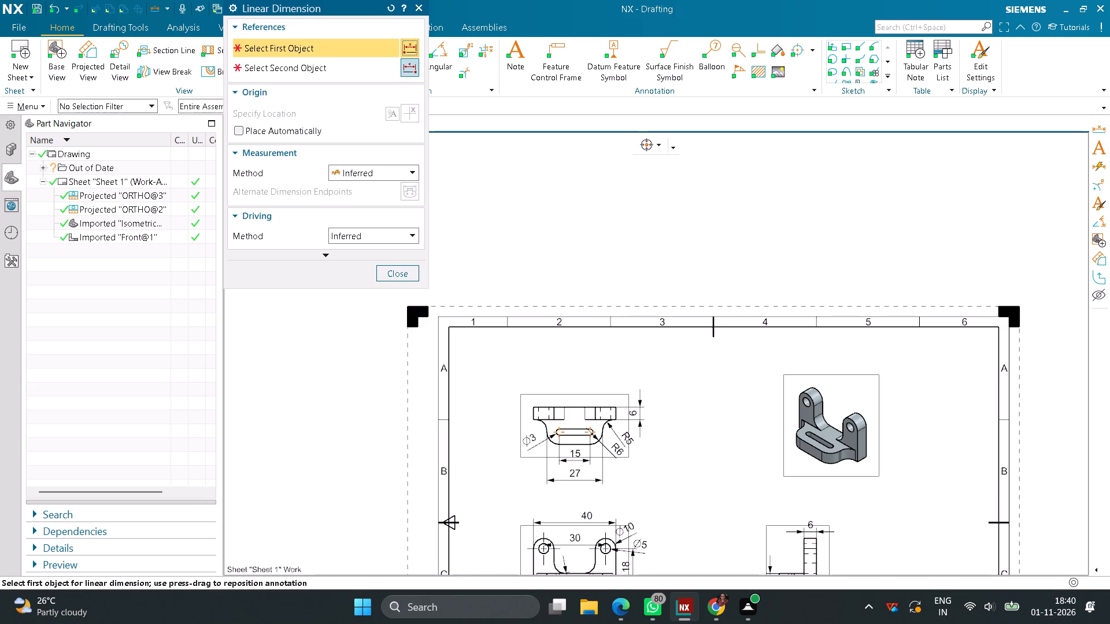
middle_drag(674, 482, 667, 322)
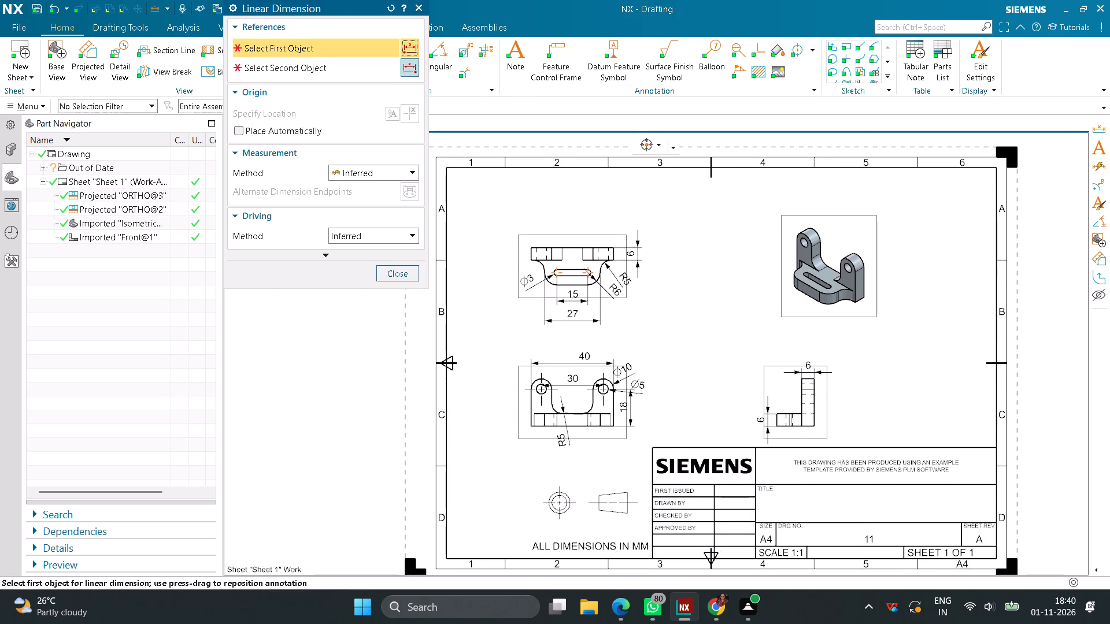
click(410, 274)
Turn off the display of drawing view borders in the drafting preferences and apply it to the sheet.
scroll(413, 296, down, 7)
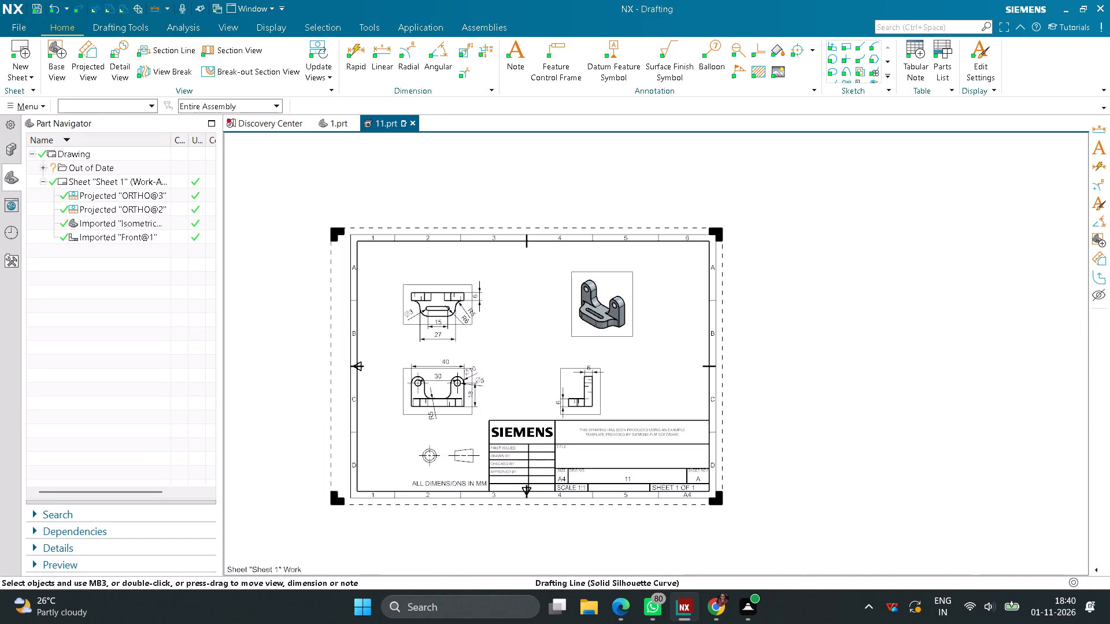
click(43, 103)
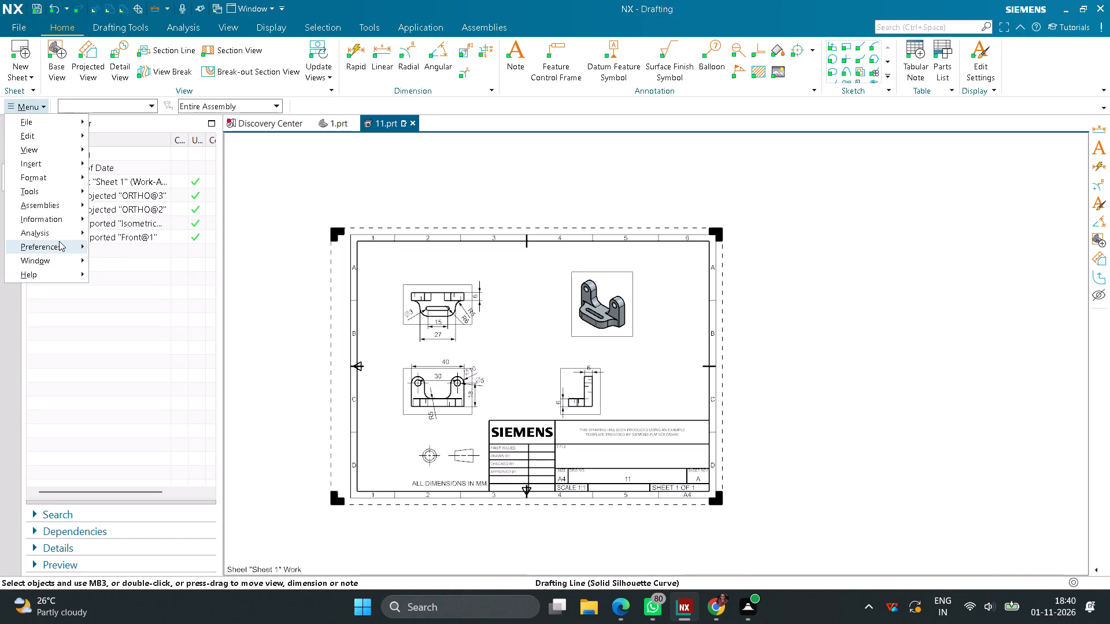
click(123, 289)
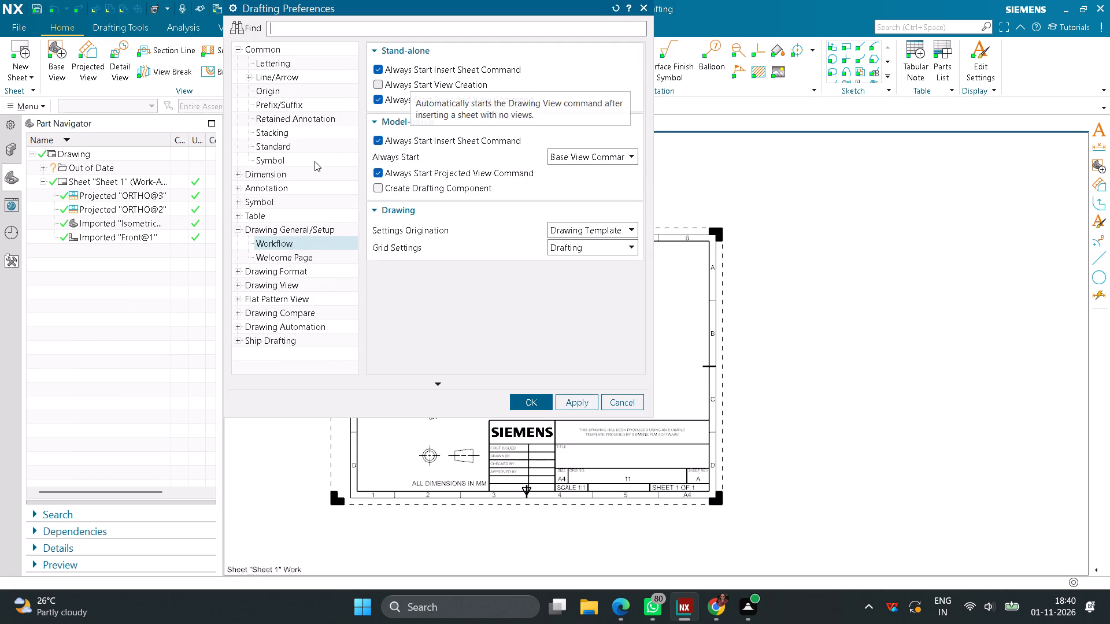
click(240, 286)
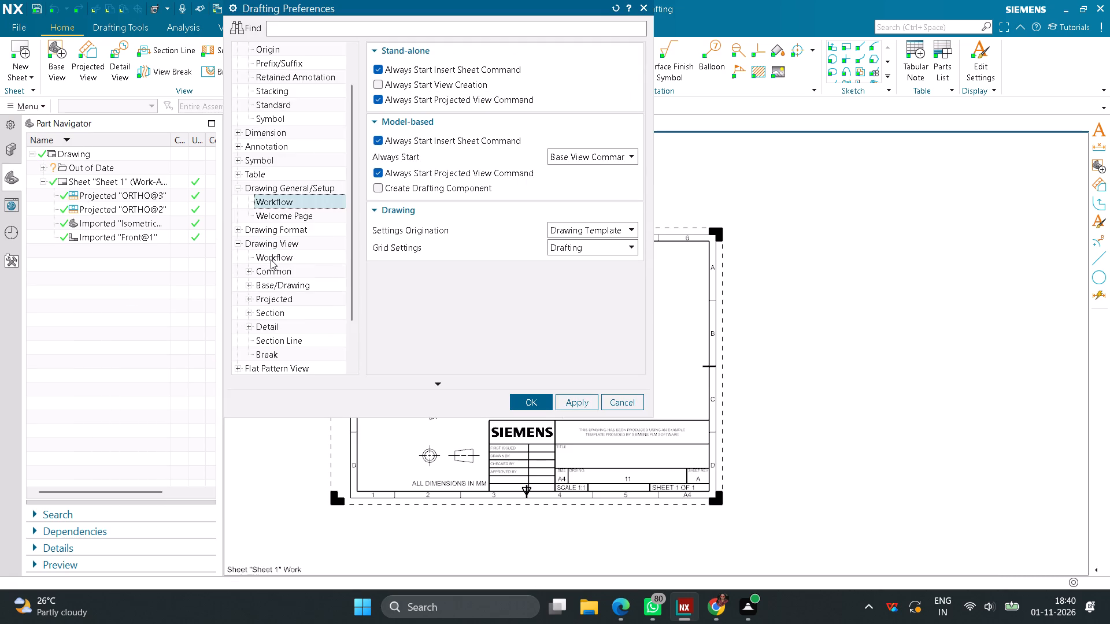
click(271, 258)
click(382, 70)
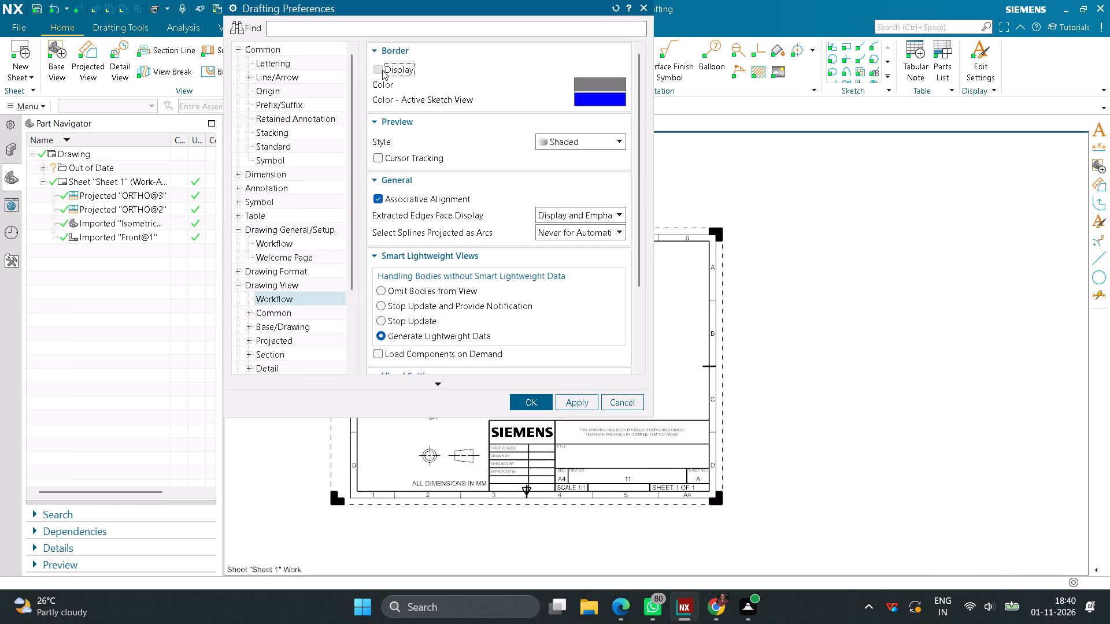
click(272, 311)
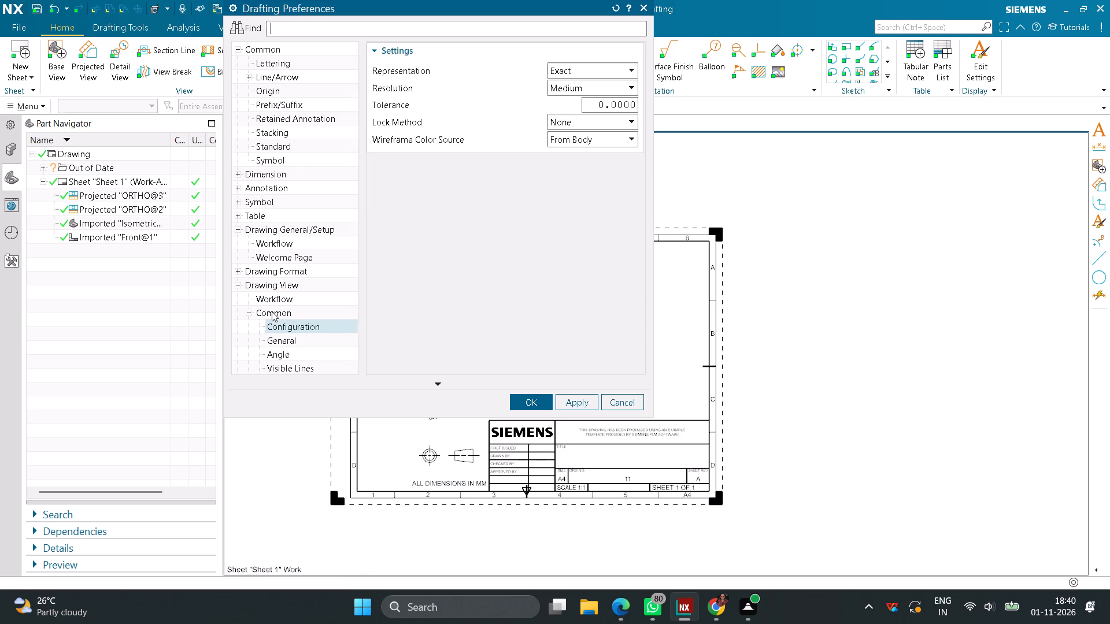
click(569, 406)
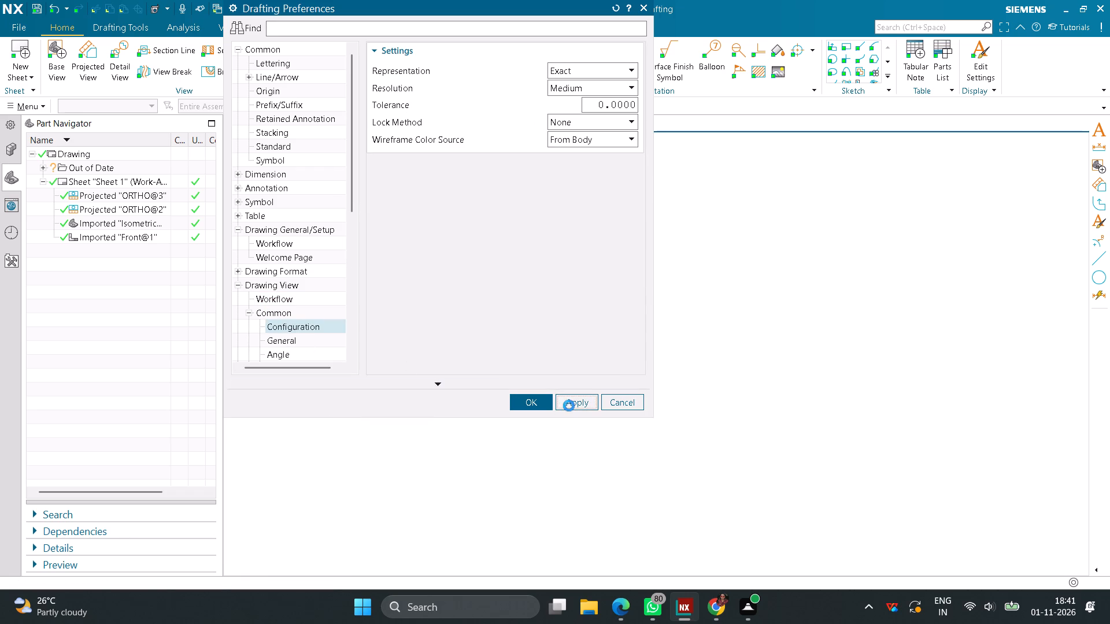
click(539, 404)
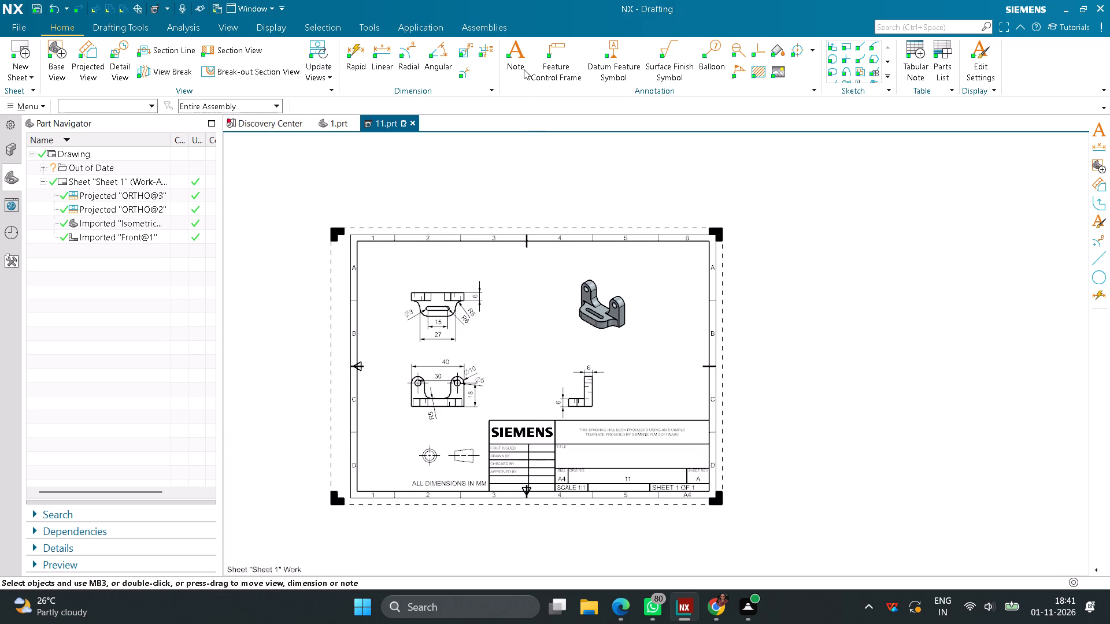
Add the existing PART MODEL note text as a heading centred near the sheet's upper edge.
click(523, 66)
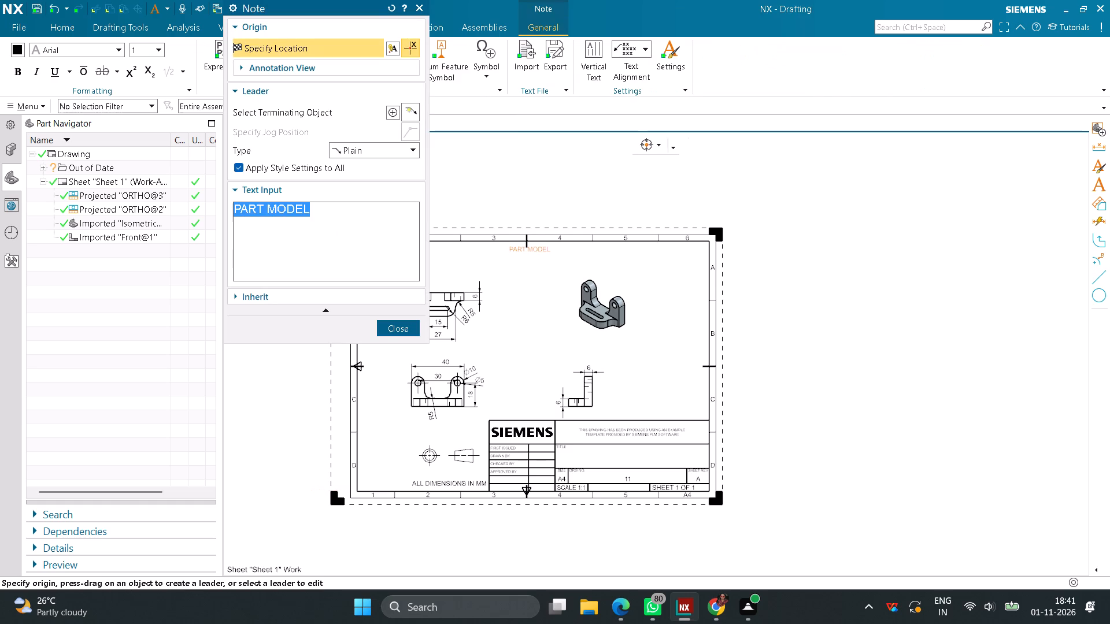
click(526, 276)
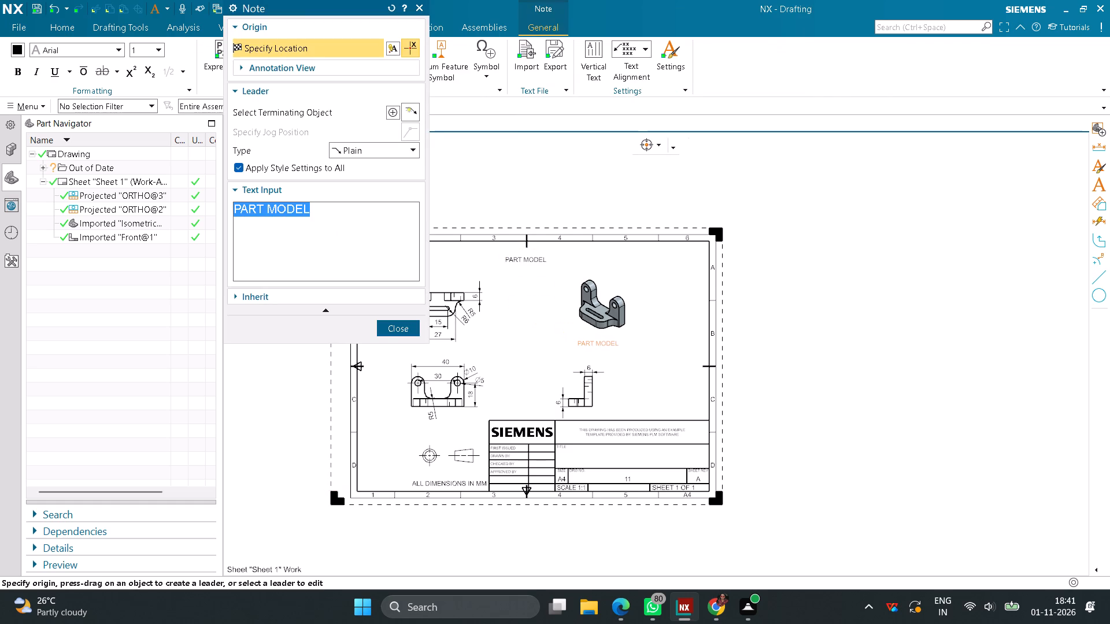
Add the note ISOMETRIC beneath the shaded isometric view and the note RIGHT beneath the side view.
text(ISOMETRIC)
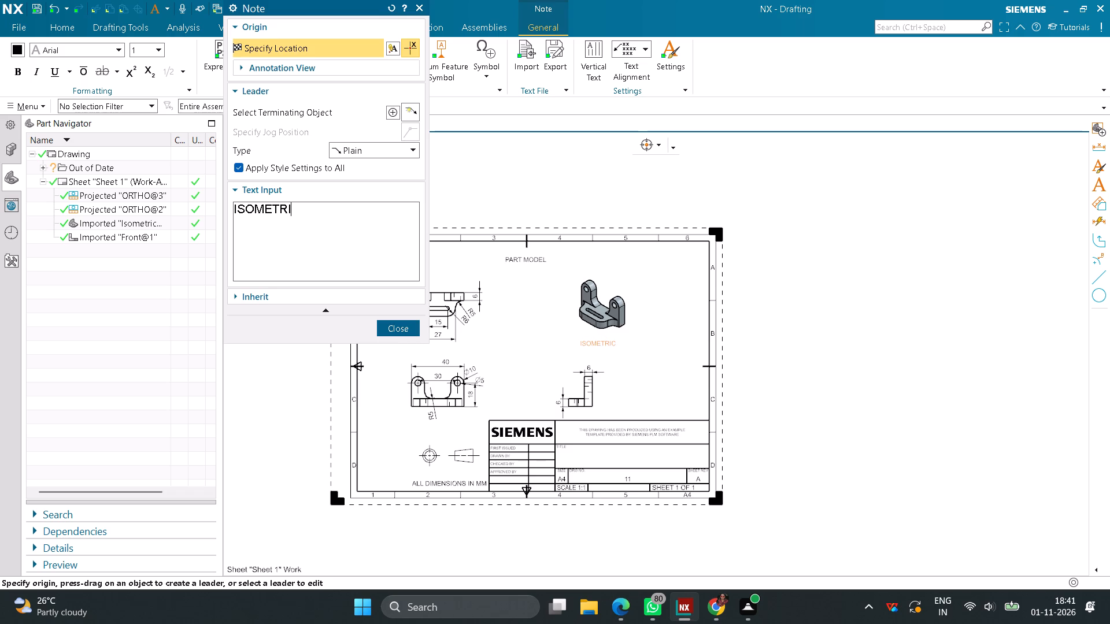
scroll(603, 359, up, 2)
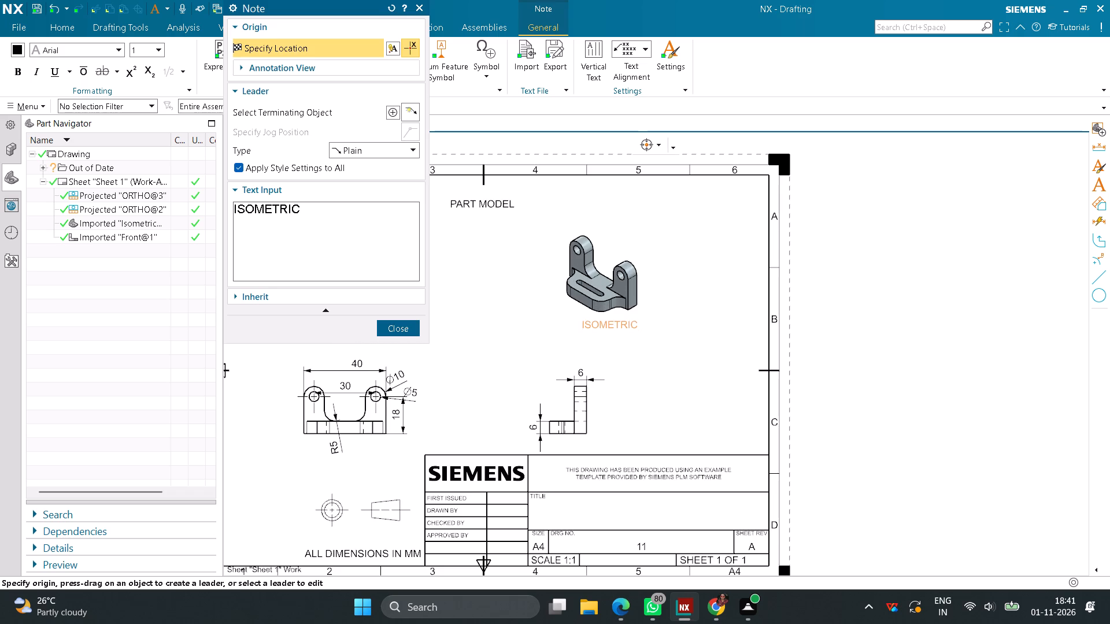
click(604, 350)
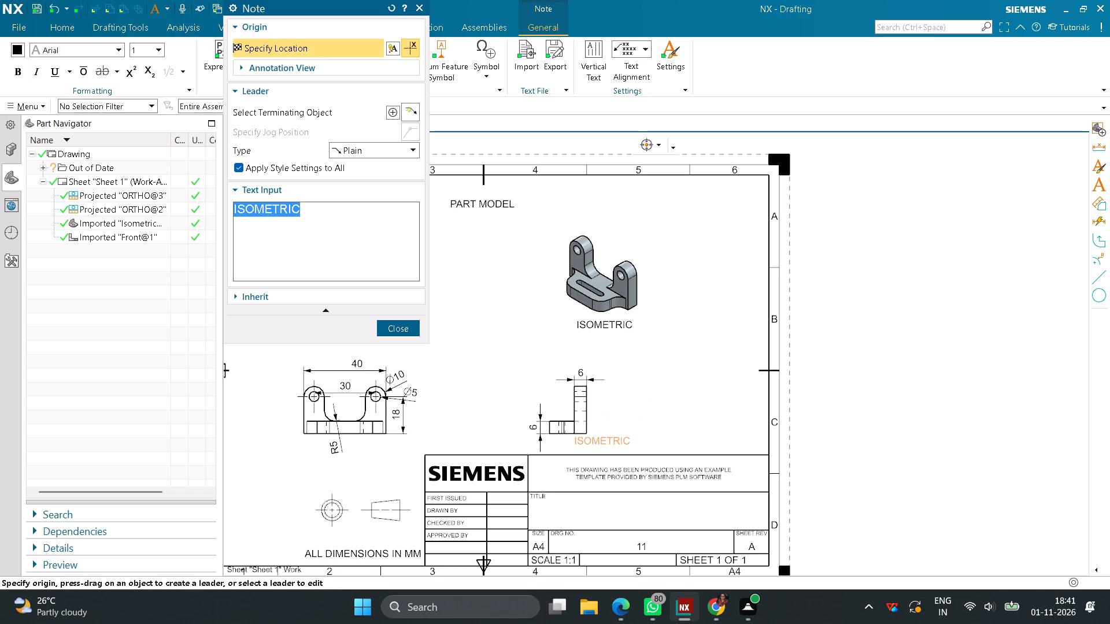
text(RIGHT)
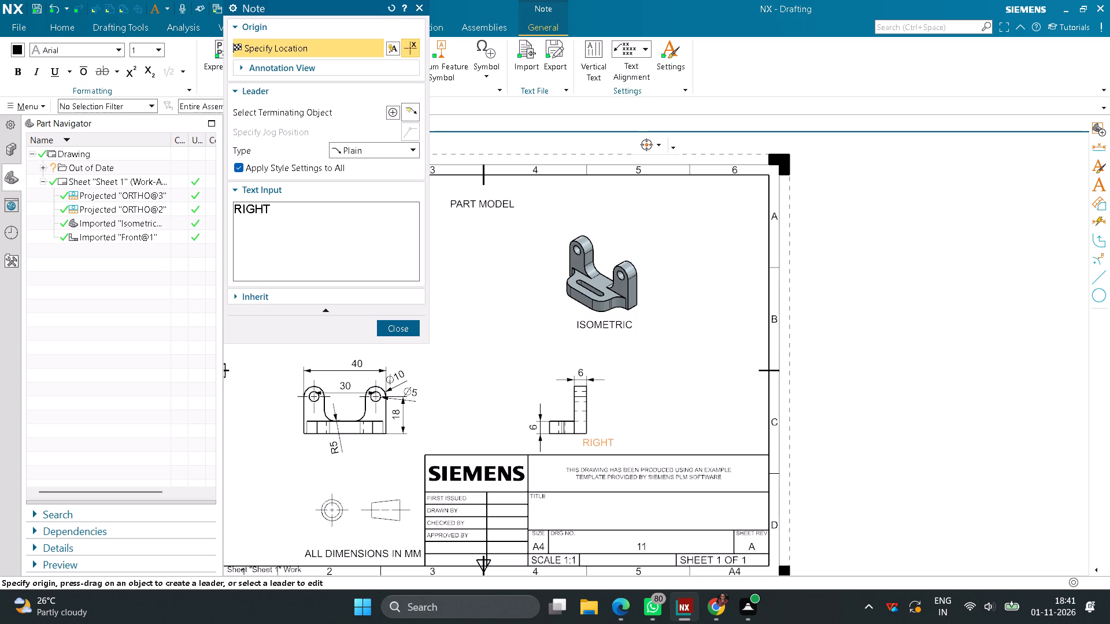
click(598, 467)
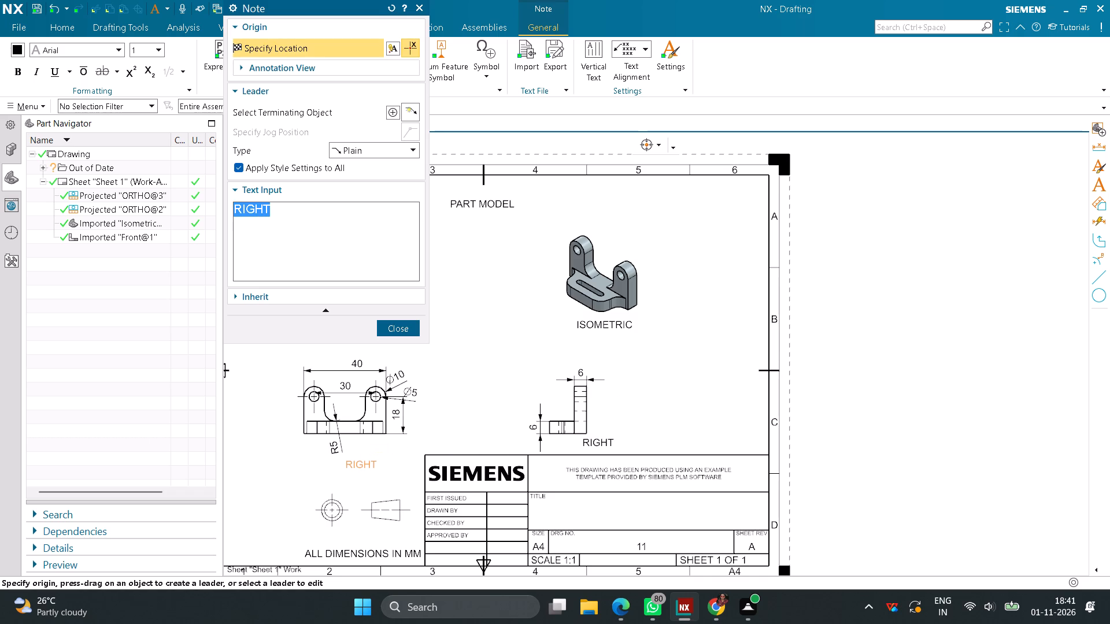
Add the note FRONT beneath the front view and the note TOP beneath the top view's dimensions.
text(FRONT)
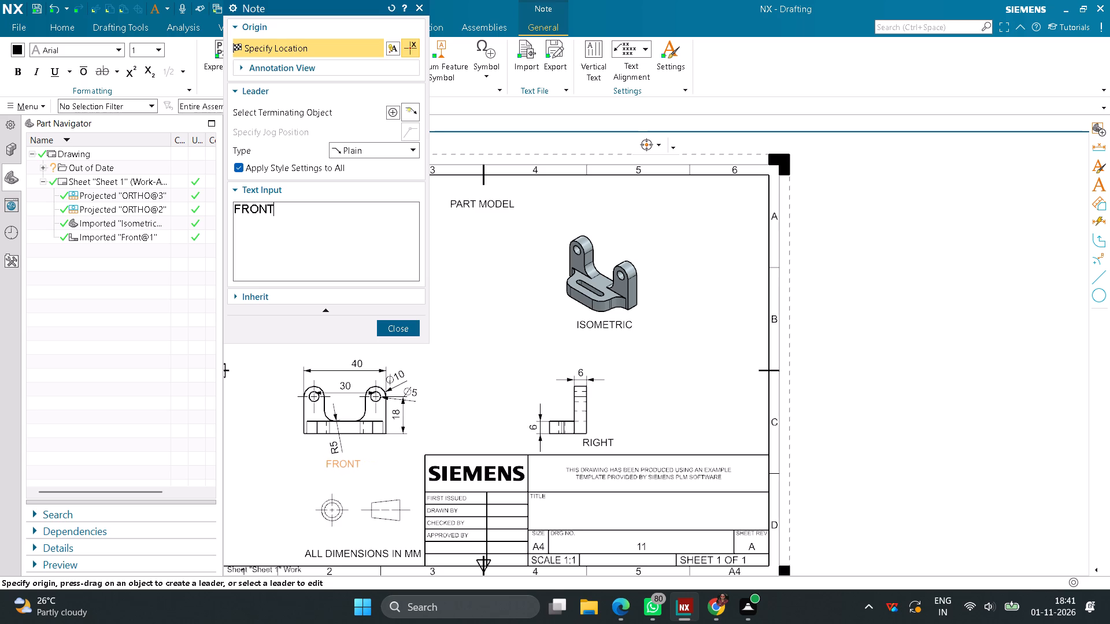
click(343, 489)
middle_drag(410, 463, 578, 545)
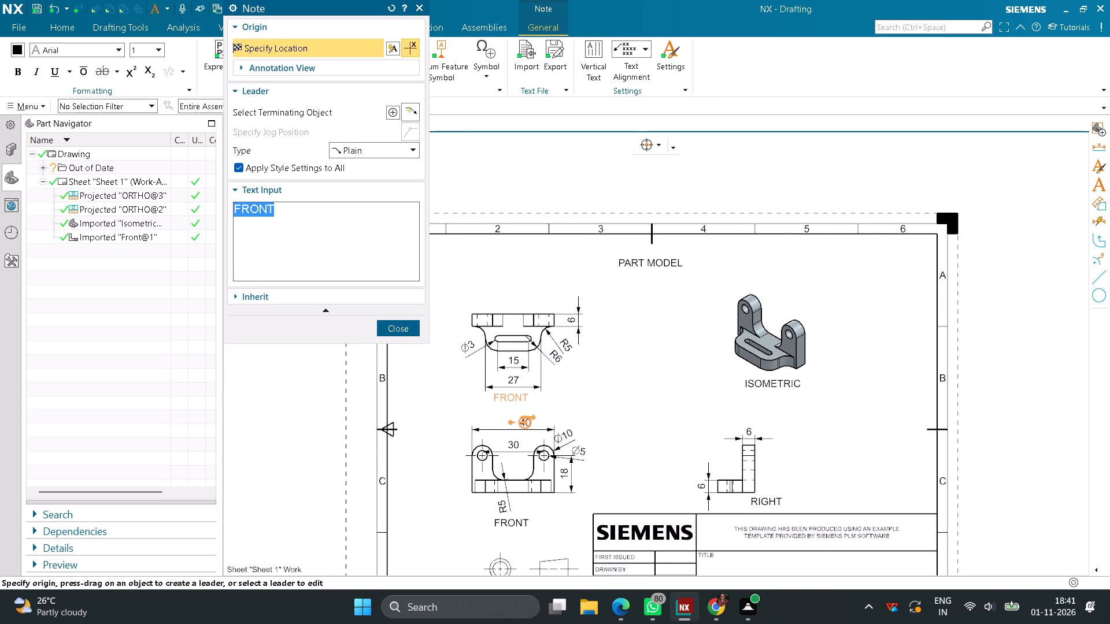
text(TOP)
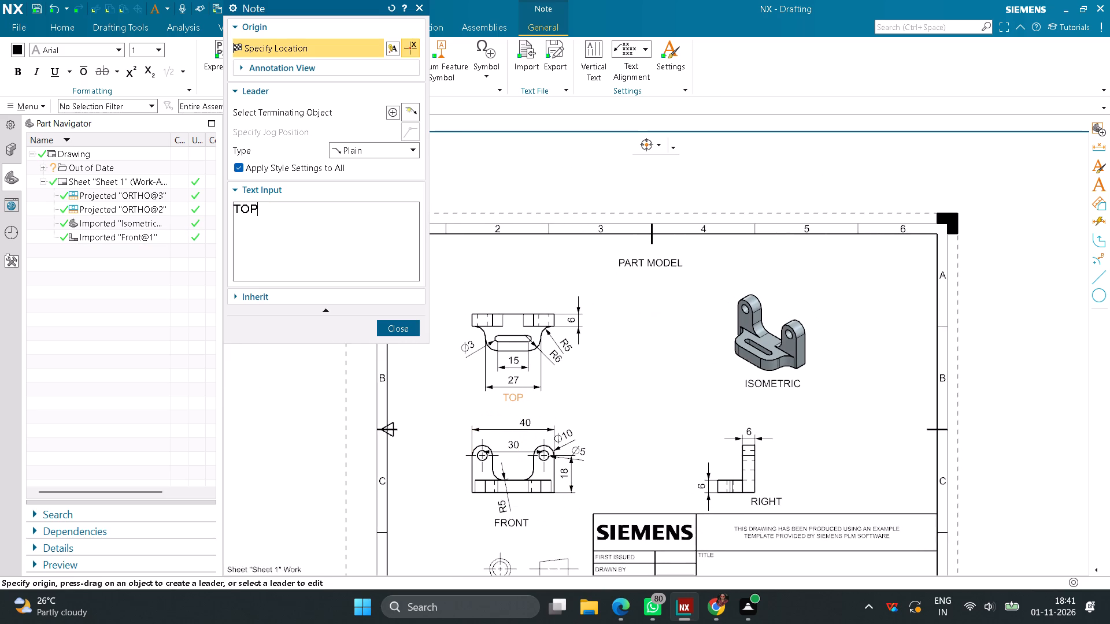
click(513, 422)
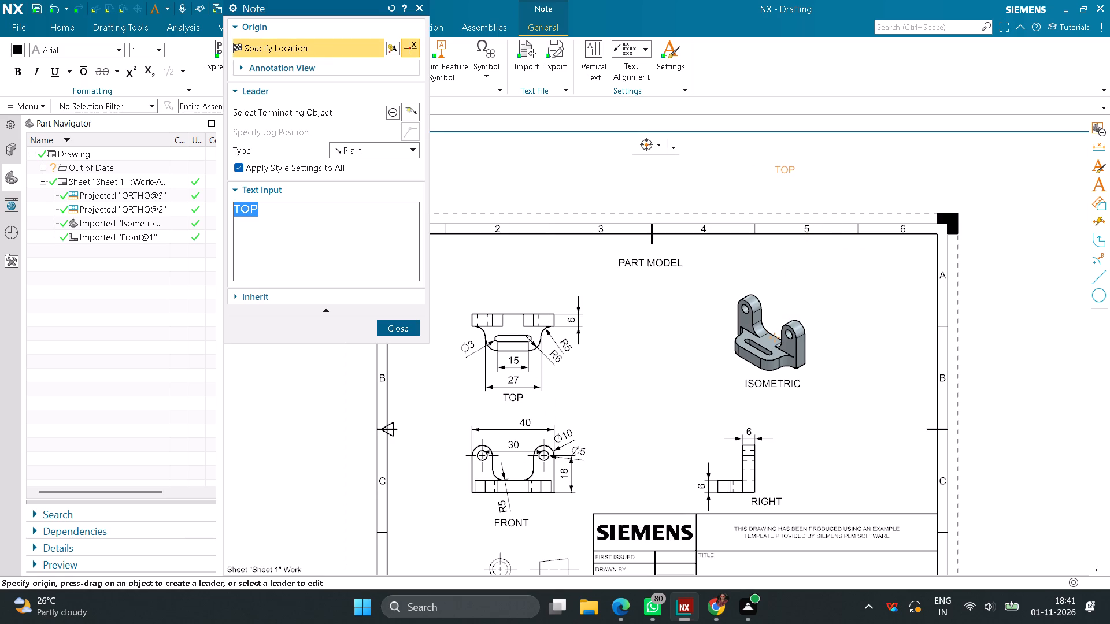
click(388, 328)
Set the PART MODEL heading's lettering to bold with a text height of 5.
right_click(661, 267)
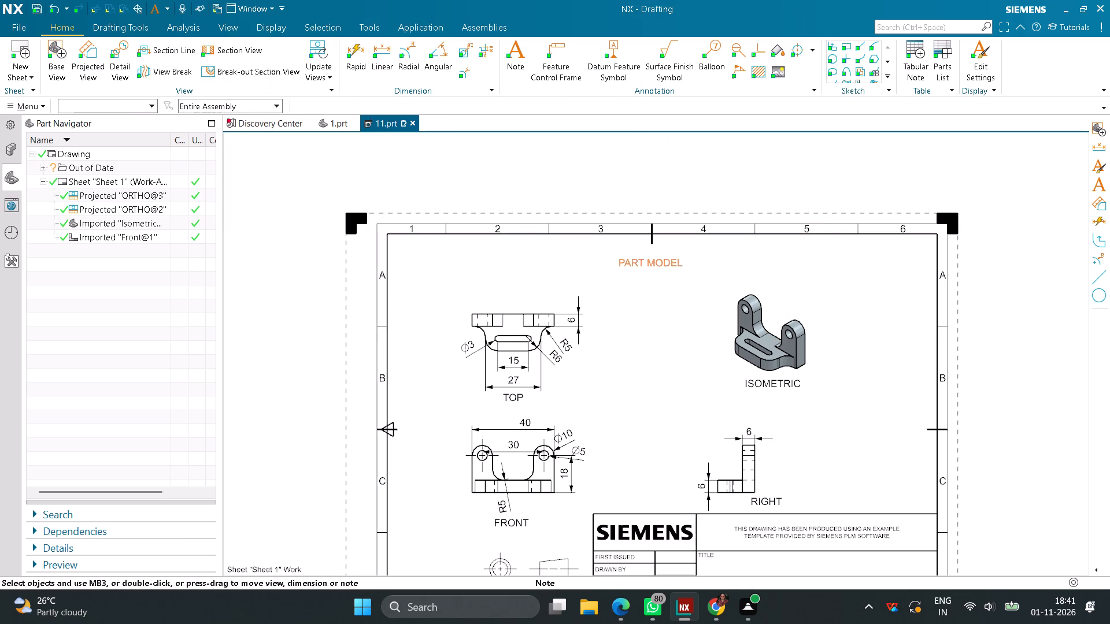
click(690, 296)
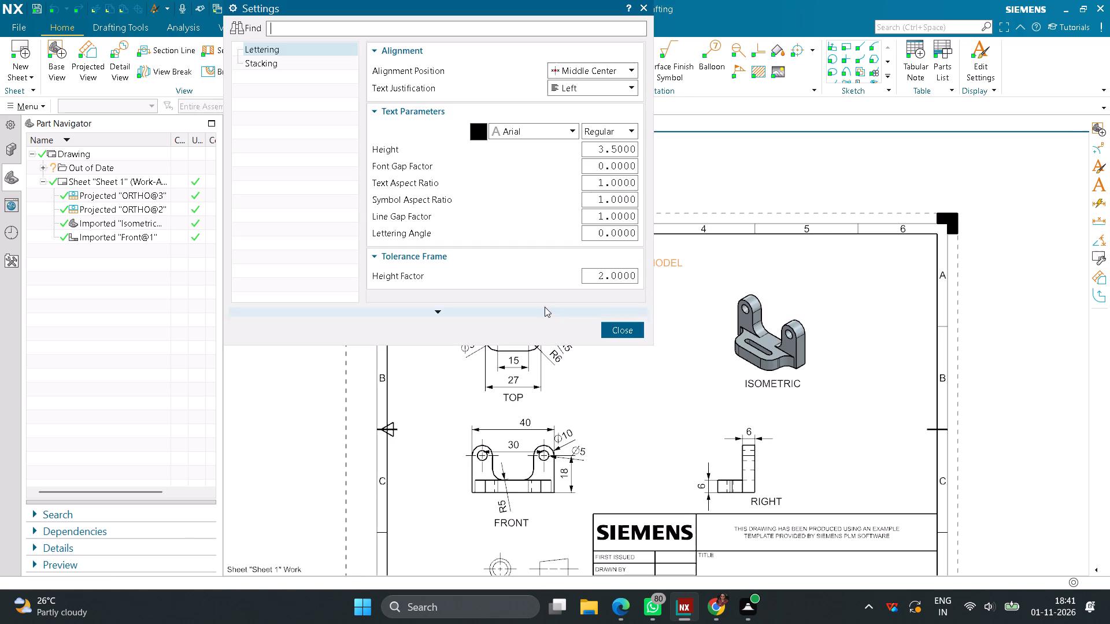
click(623, 125)
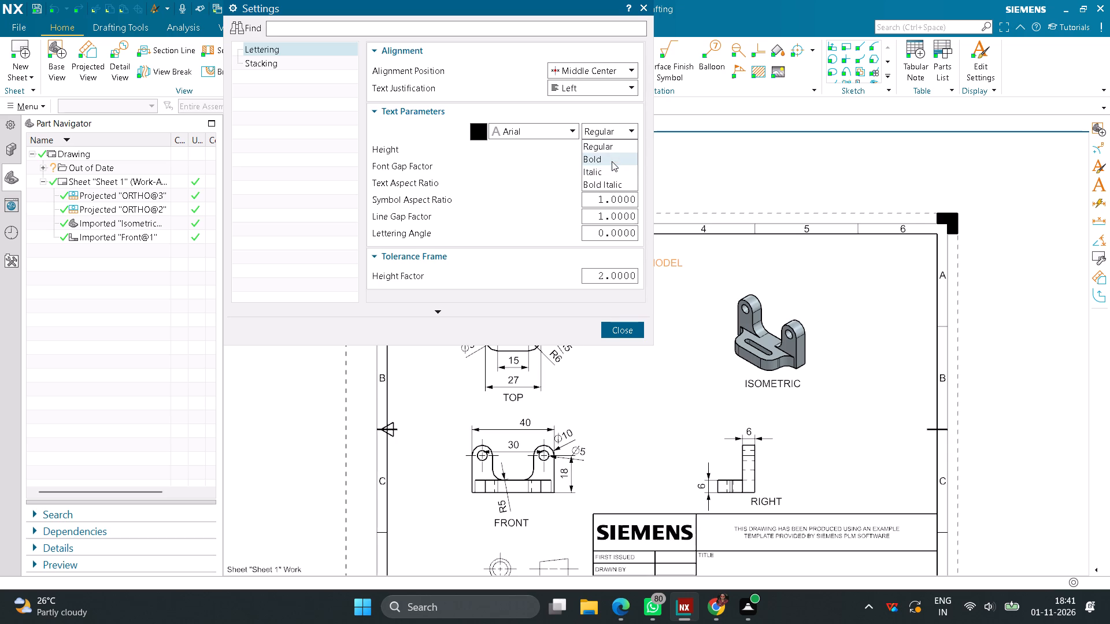
click(612, 161)
drag(595, 154, 663, 156)
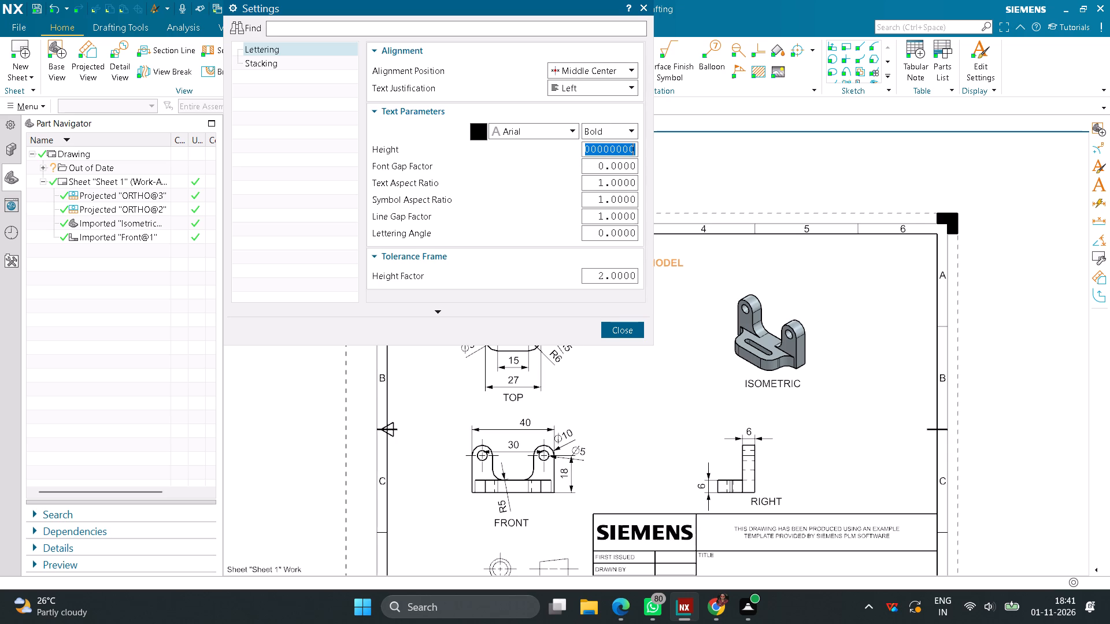
key(5)
key(Return)
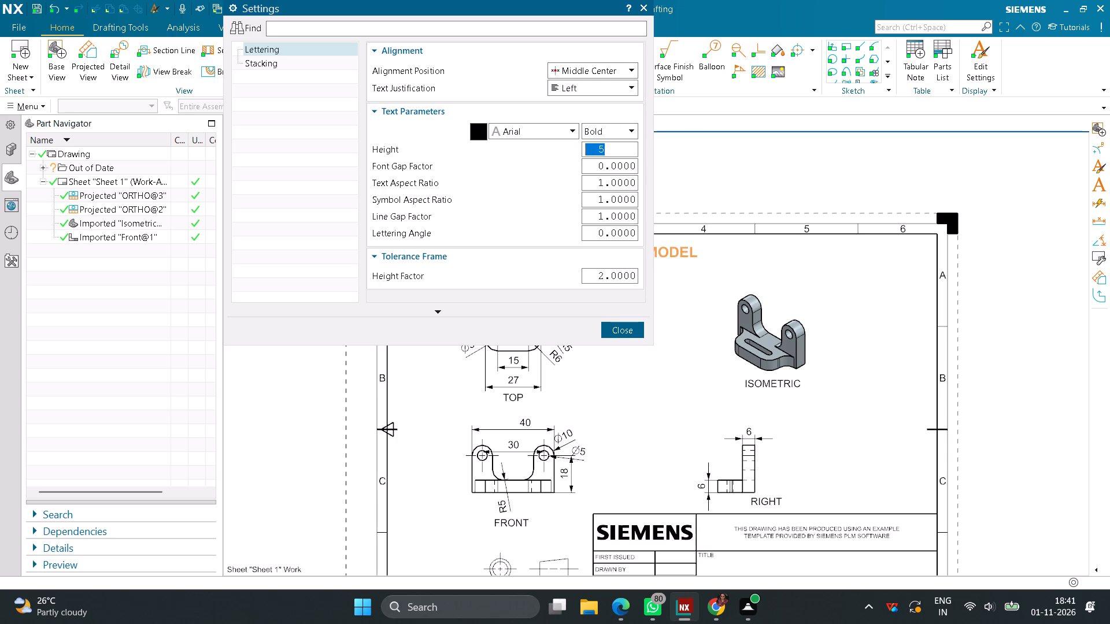
click(630, 328)
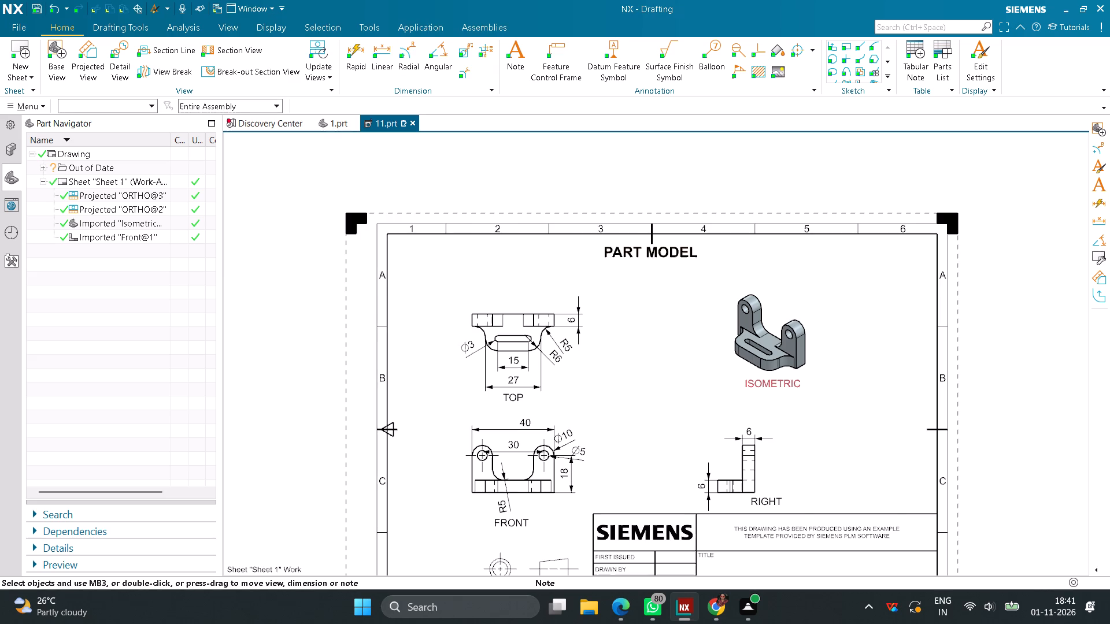
Make the ISOMETRIC note beneath the shaded view bold.
right_click(774, 384)
click(804, 413)
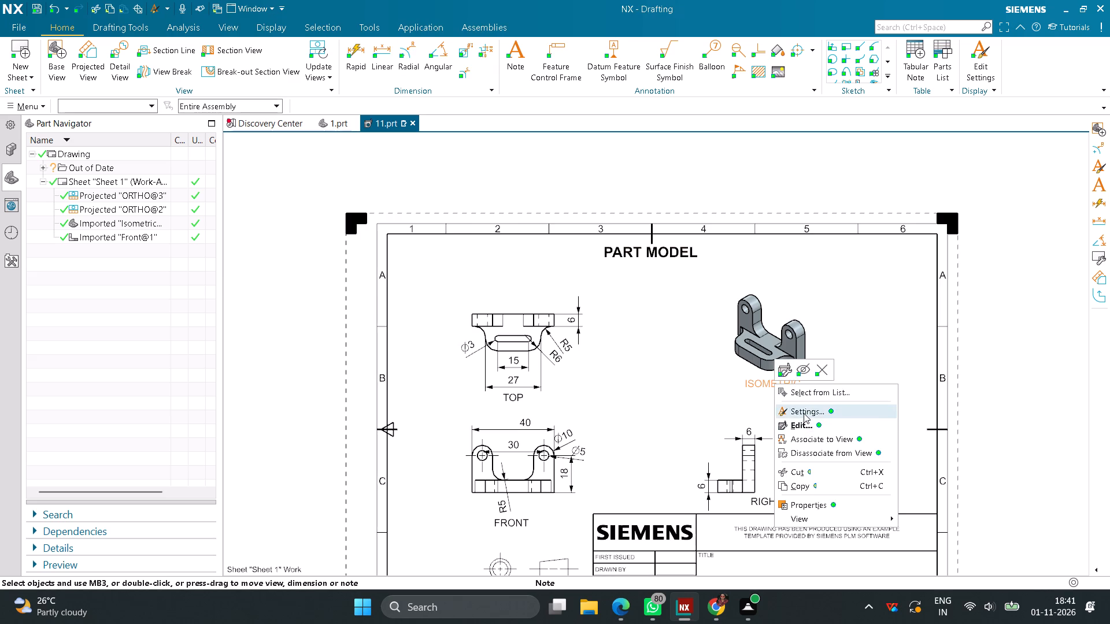
click(626, 130)
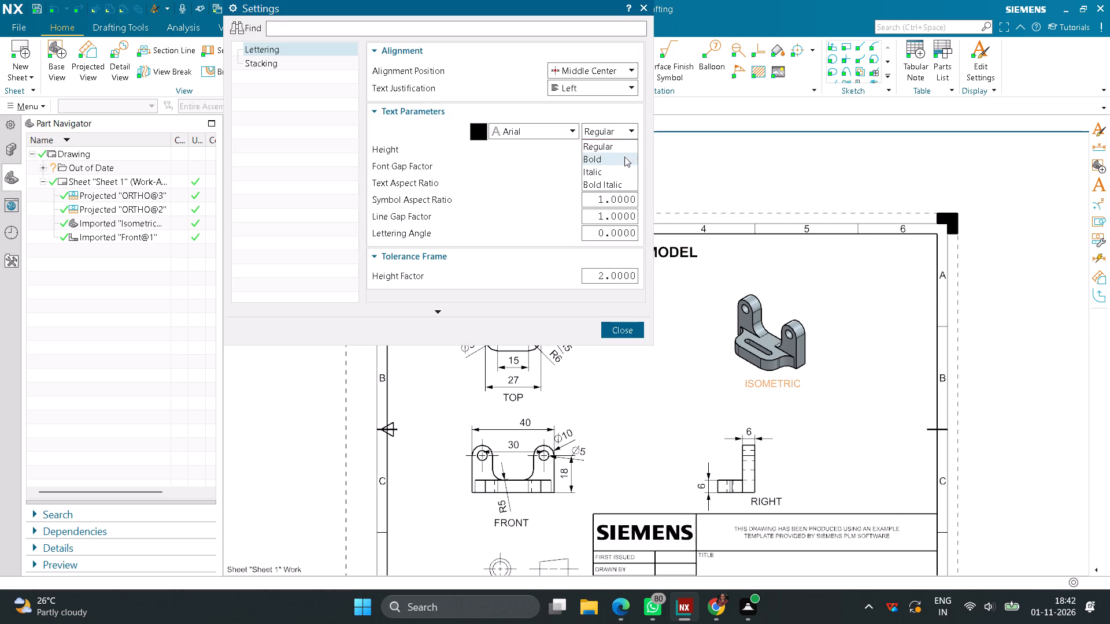
click(616, 157)
click(626, 337)
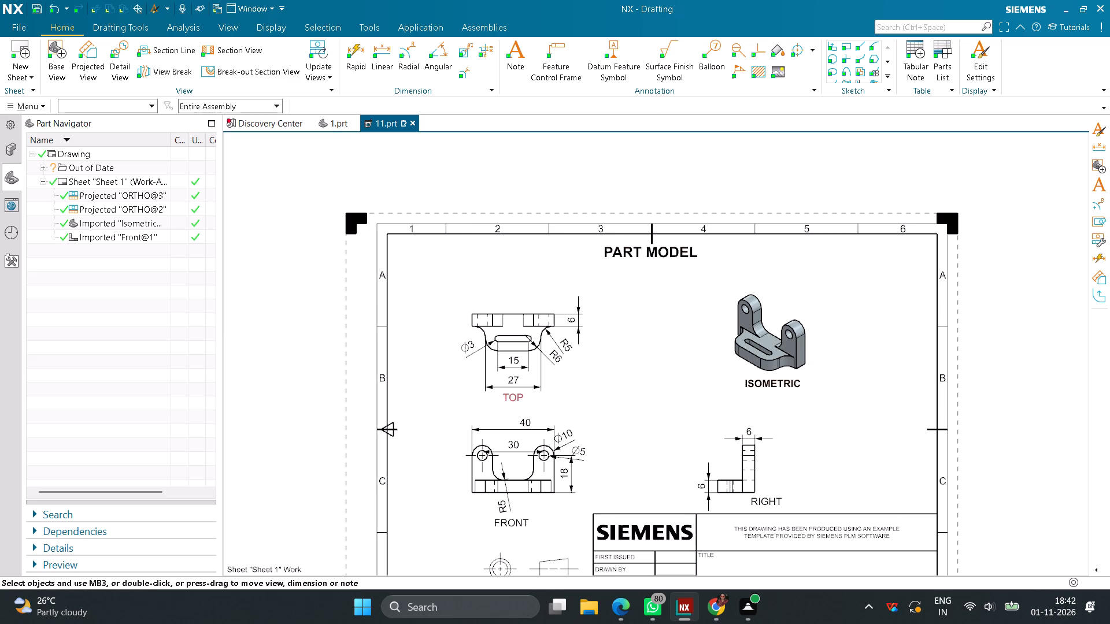
Make the TOP, FRONT and RIGHT view notes bold together in one lettering change.
click(512, 408)
click(532, 523)
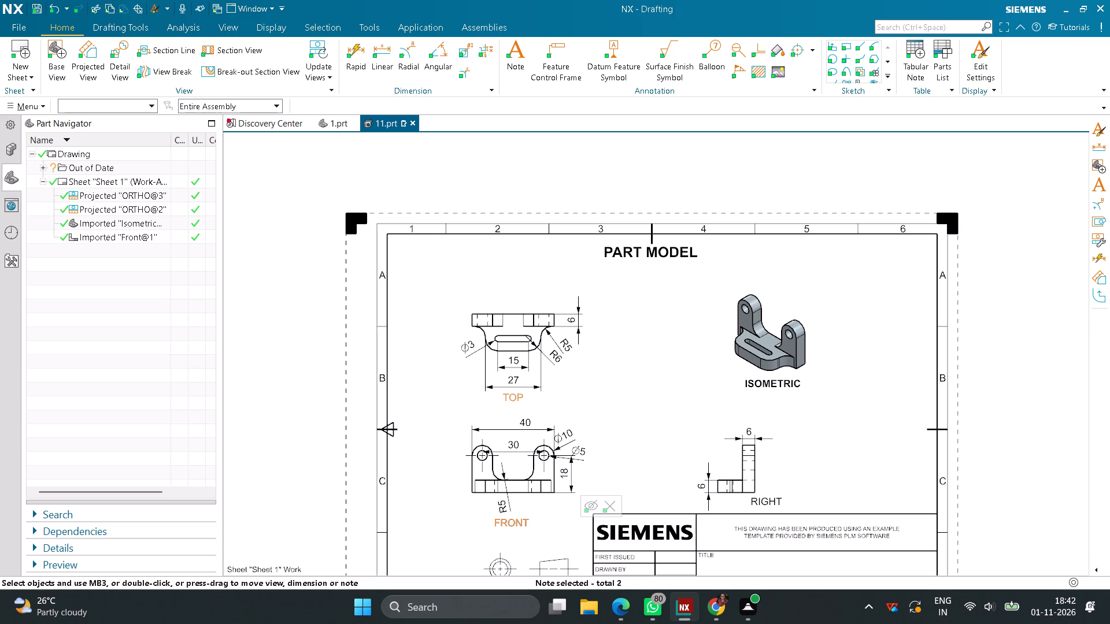
click(769, 507)
right_click(771, 504)
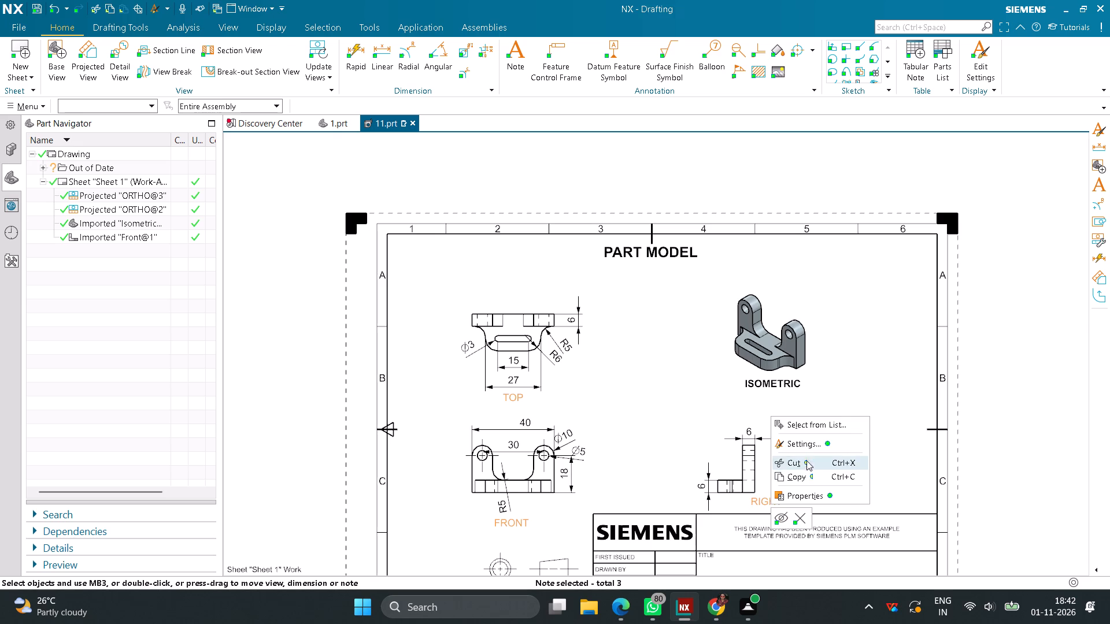
click(796, 447)
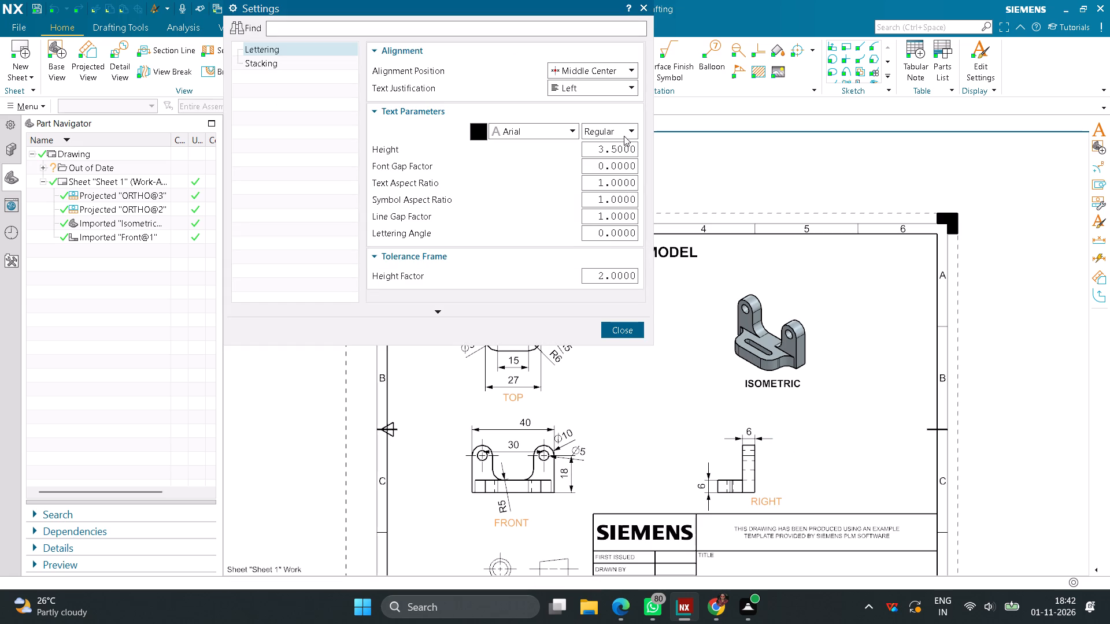
click(624, 136)
click(600, 161)
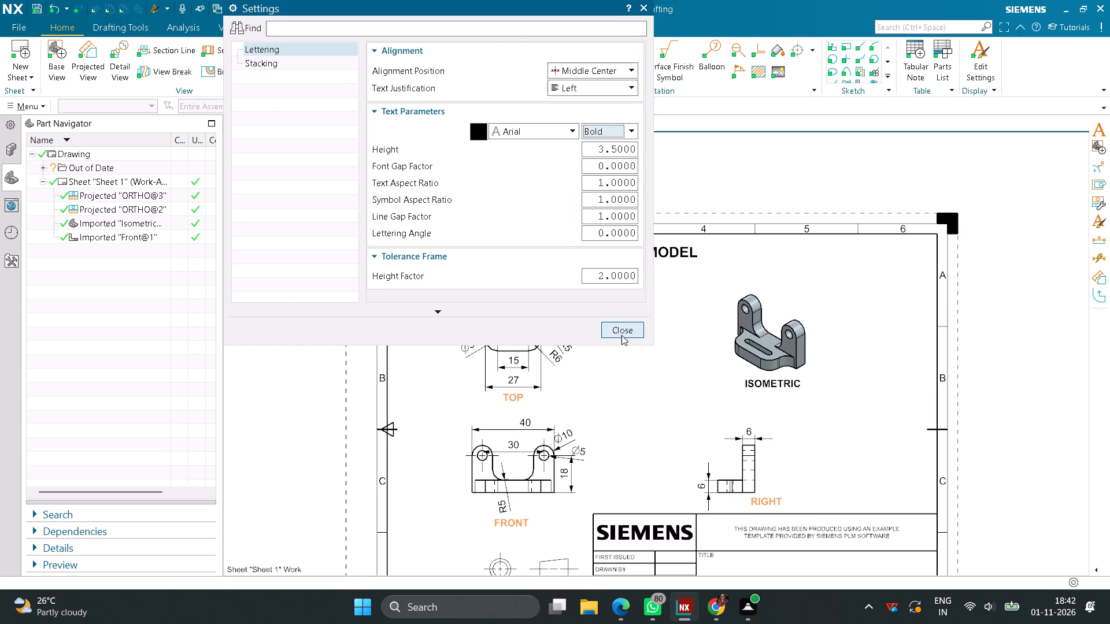
click(623, 333)
Save the finished drawing part, and save it once more.
scroll(689, 368, down, 2)
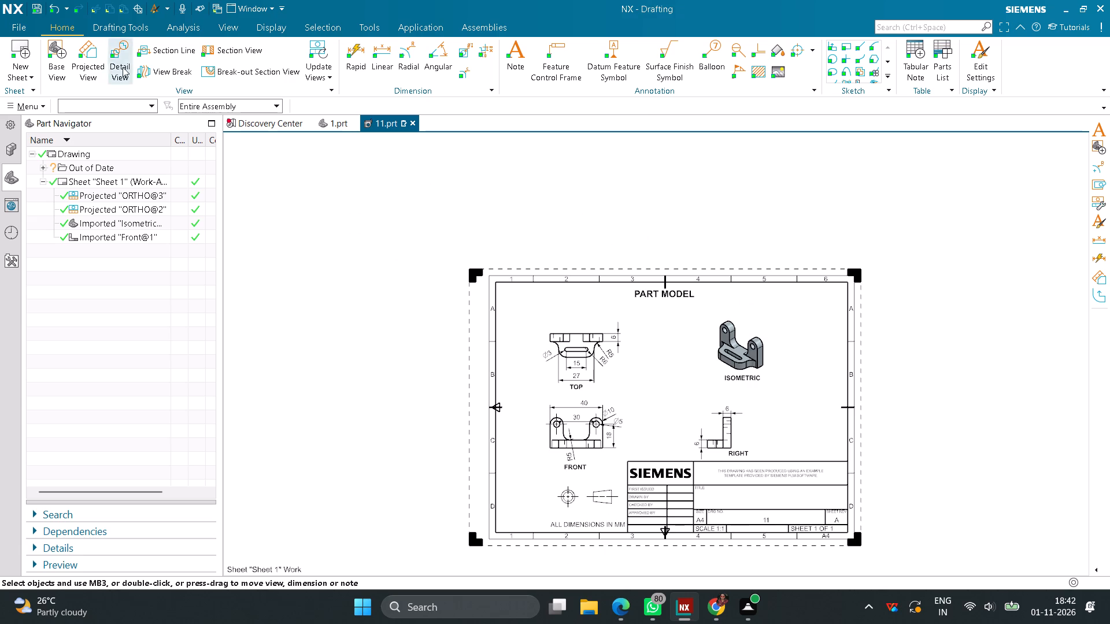
click(18, 27)
click(80, 110)
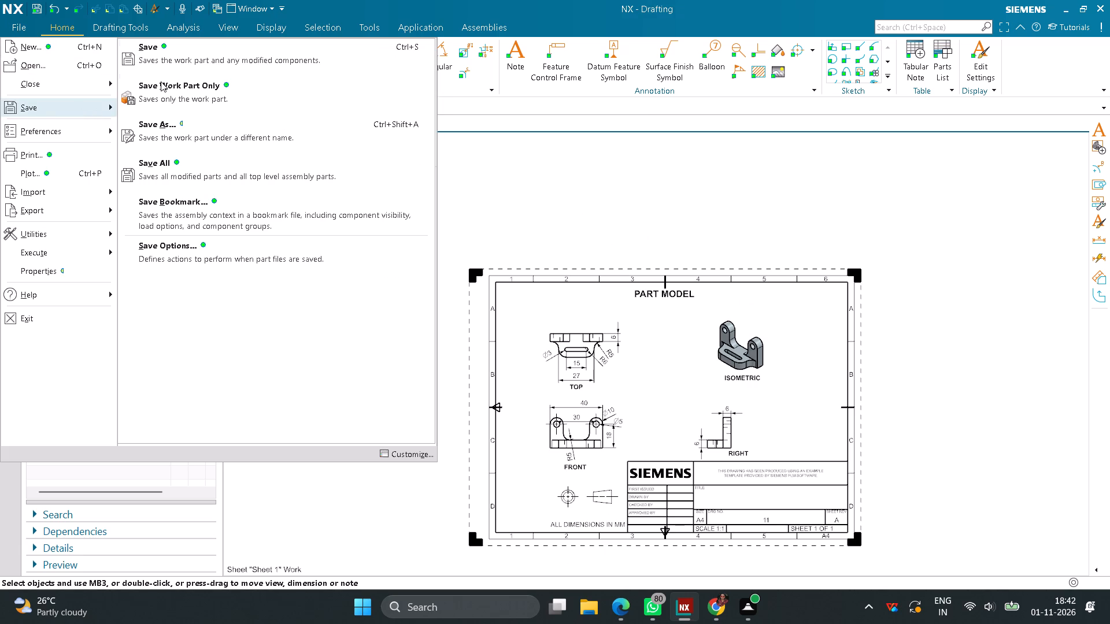
click(172, 61)
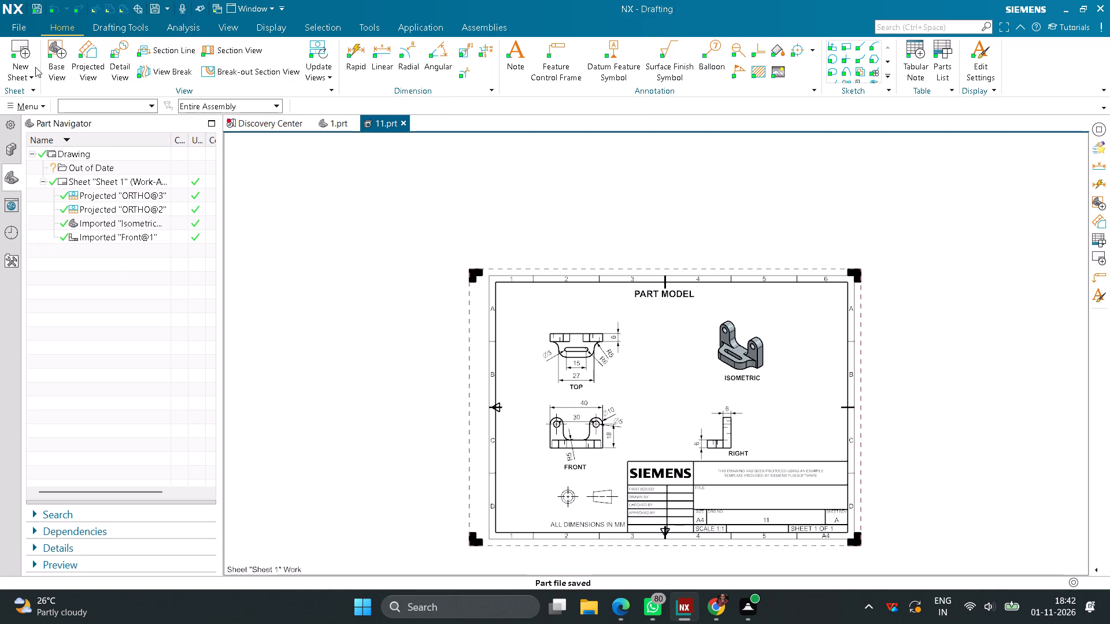
click(23, 28)
click(58, 113)
click(164, 56)
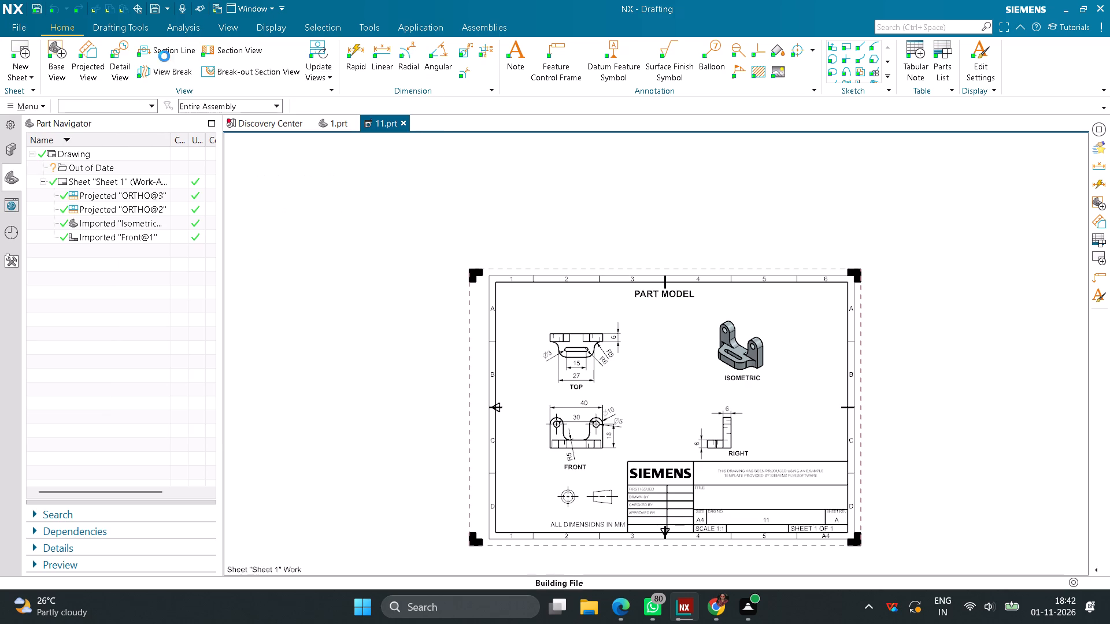
Close the drawing 11.prt and the bracket model 1.prt.
click(403, 124)
click(550, 314)
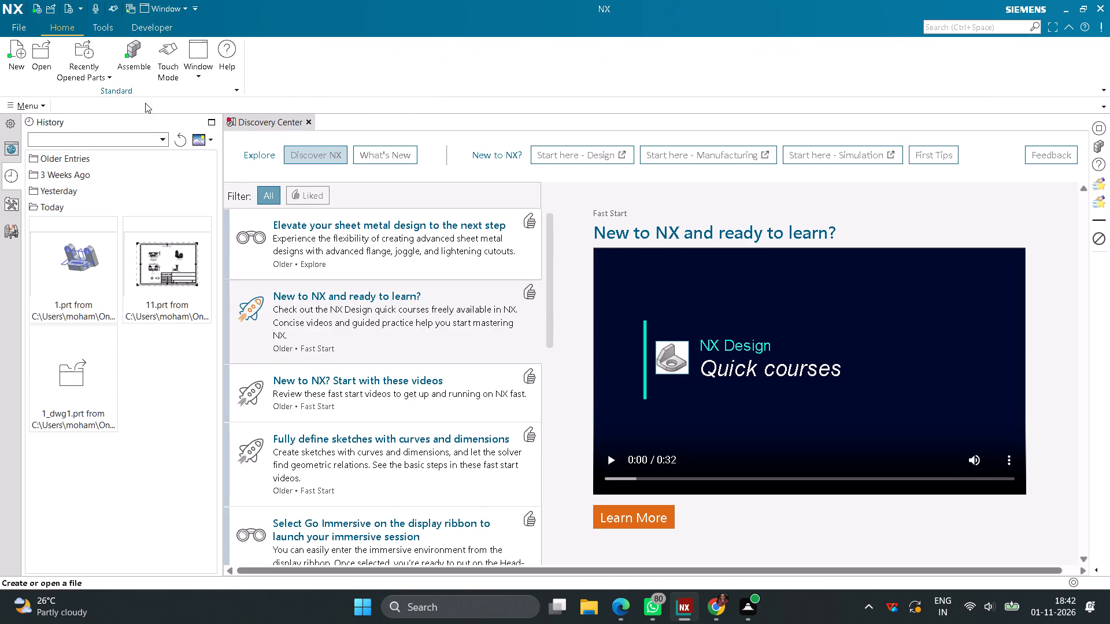
Stop the journal recording.
click(156, 28)
click(237, 57)
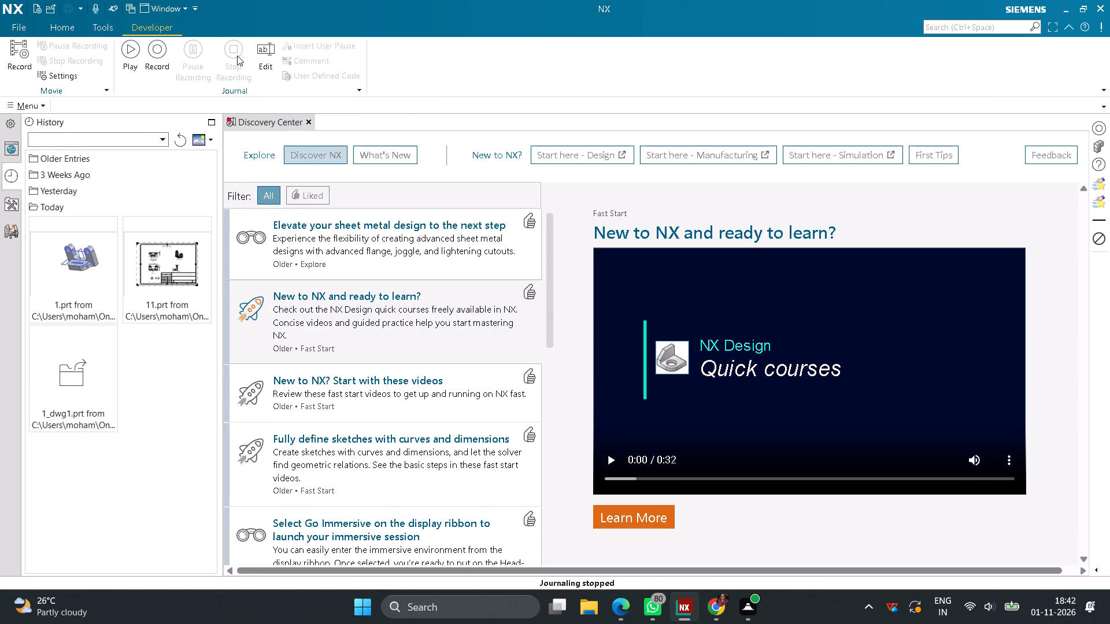